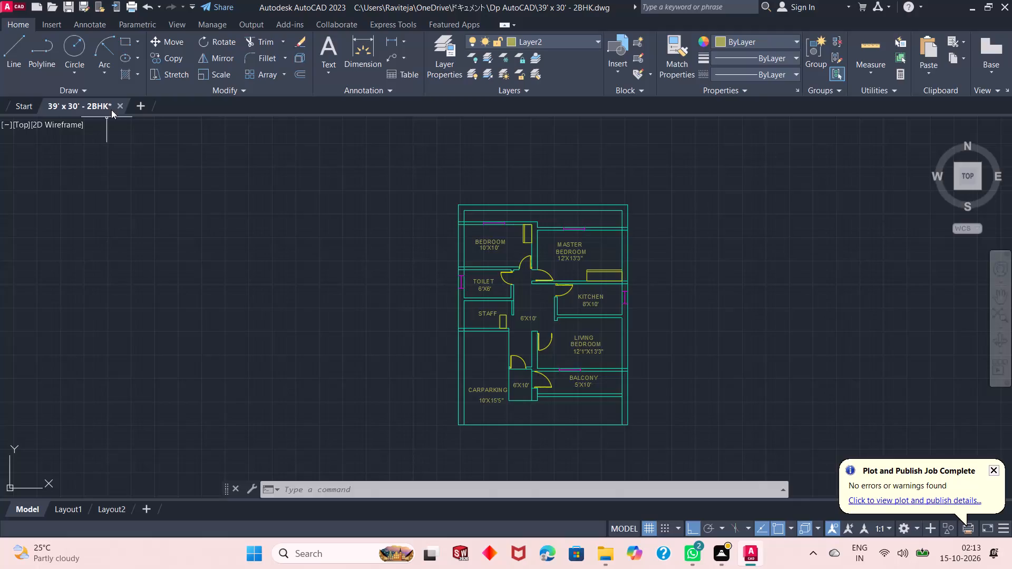
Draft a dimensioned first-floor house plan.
Close the 39' x 30' - 2BHK drawing without saving its changes.
left_click(120, 103)
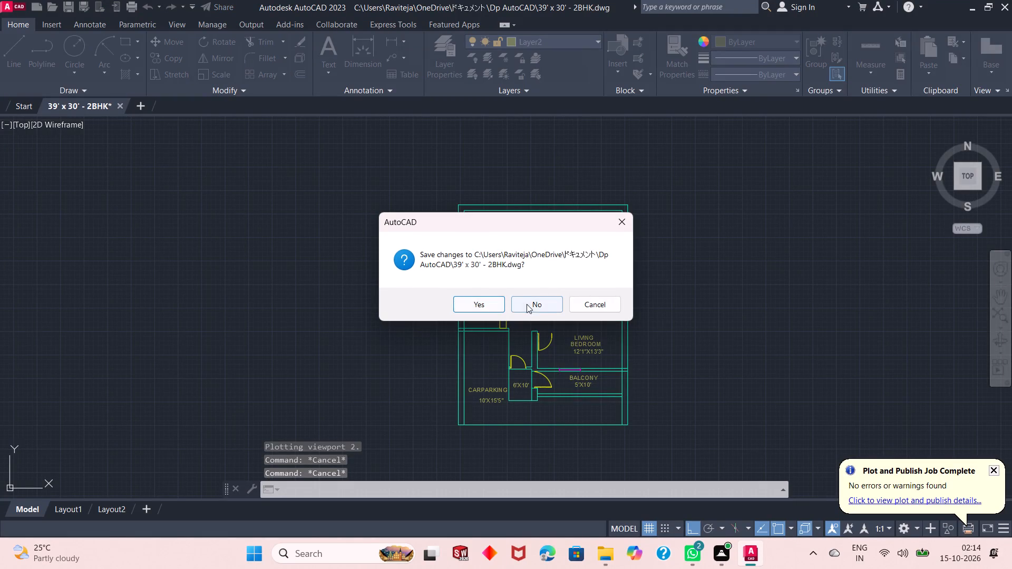
left_click(527, 305)
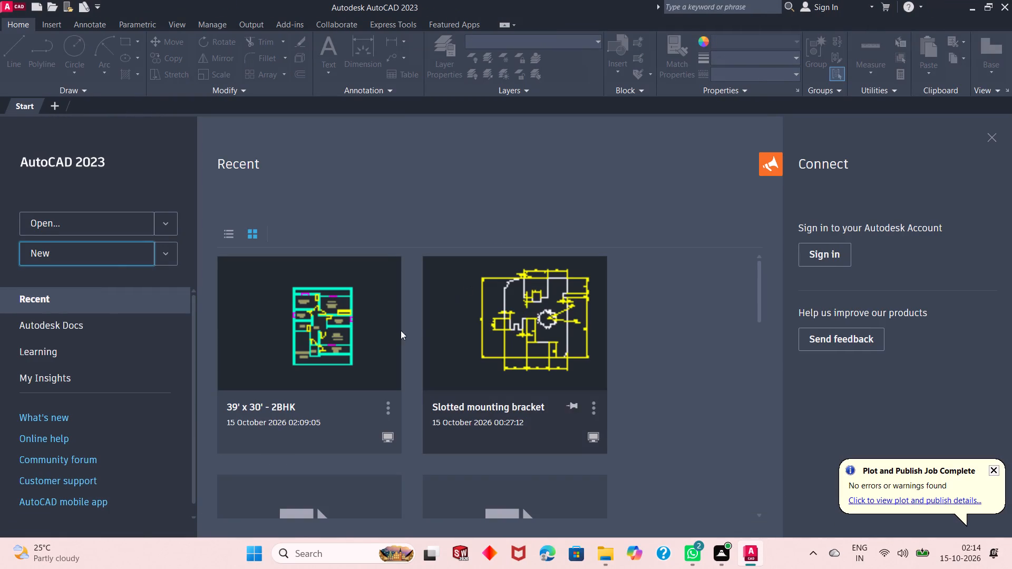
Create a new blank drawing.
left_click(92, 253)
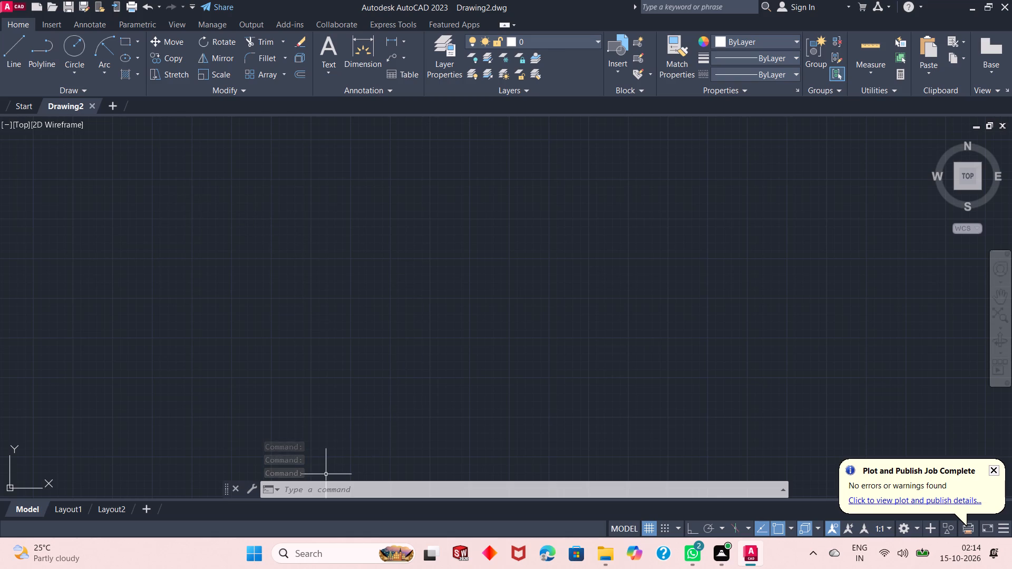
Set the model space limits from lower-left corner 0,0 to upper-right corner 100,100.
left_click(297, 490)
type("log")
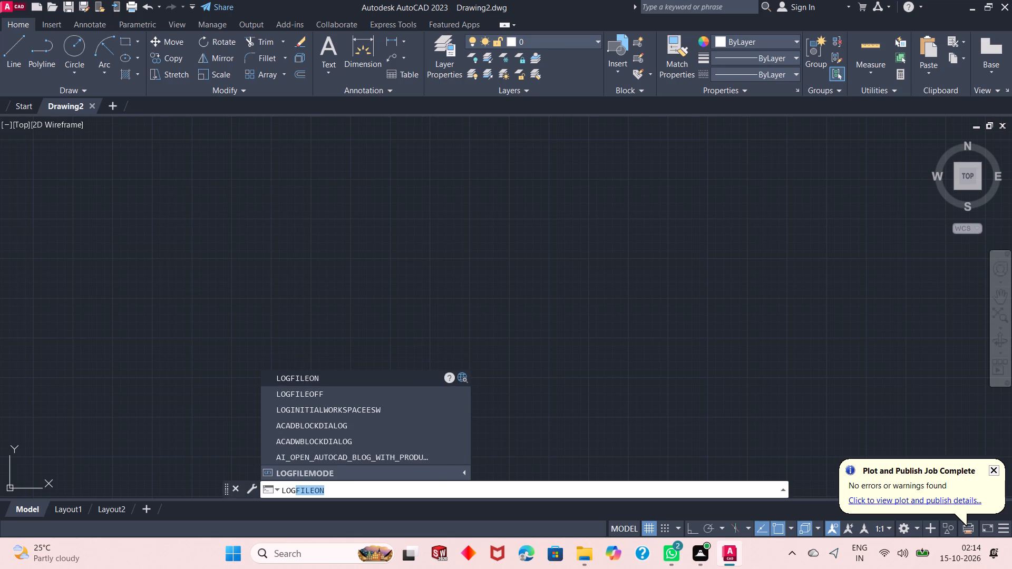
left_click(309, 381)
type("lim")
key("Return")
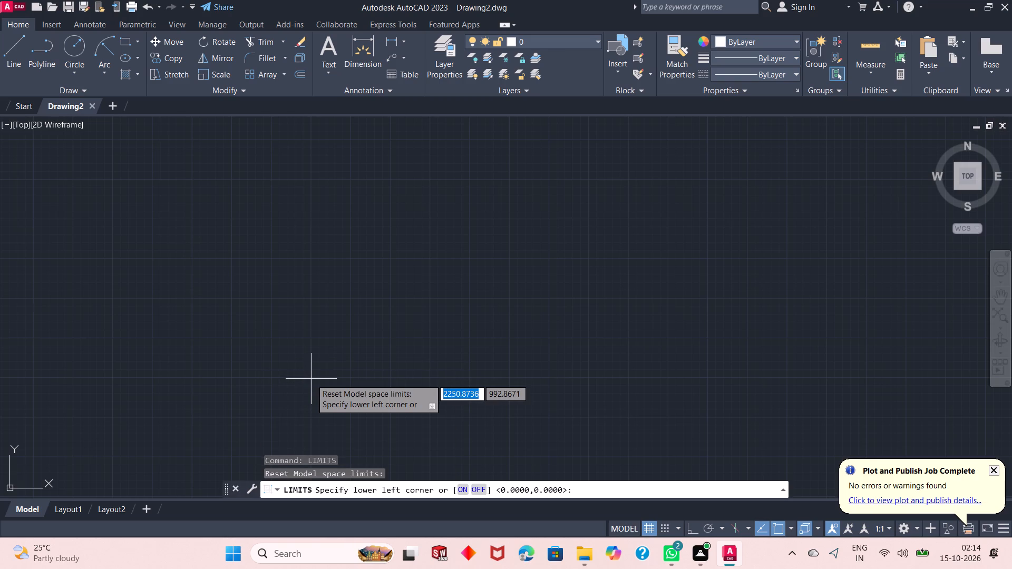
type("0,0")
key("Return")
type("100,100")
key("Return")
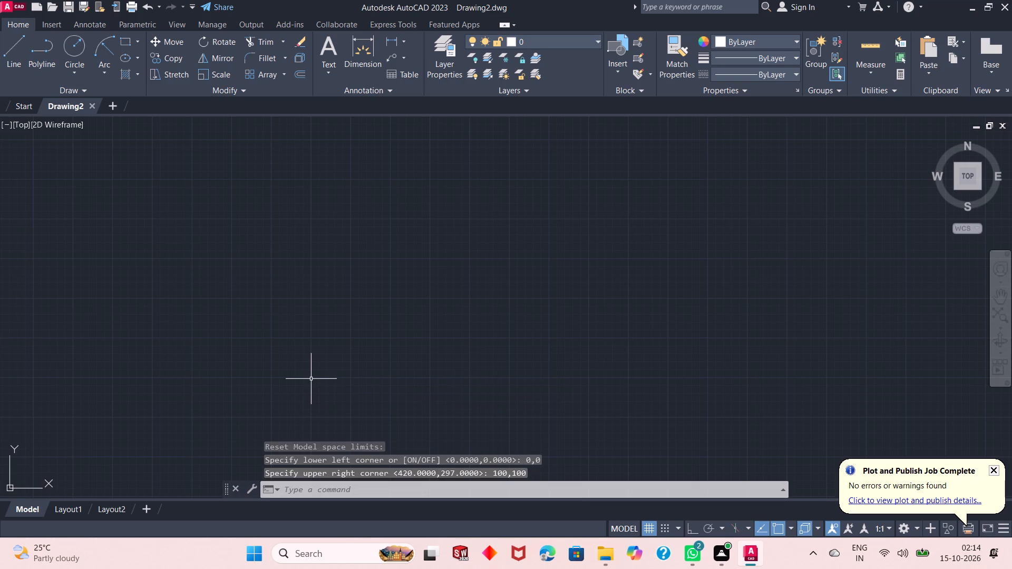
Configure the drawing units to Engineering length type, 0'-0" precision and an insertion scale in inches.
type("un")
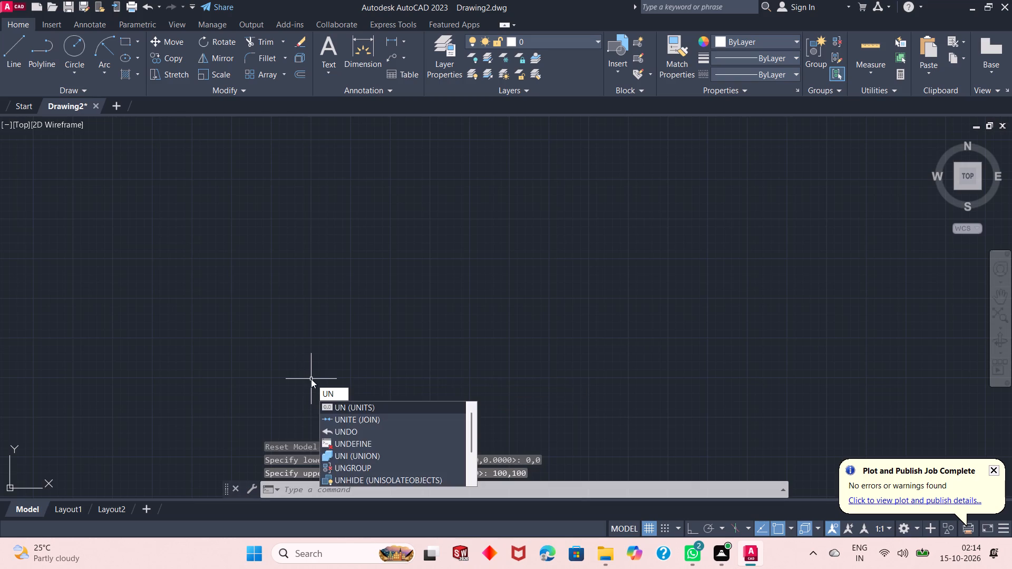
key("Return")
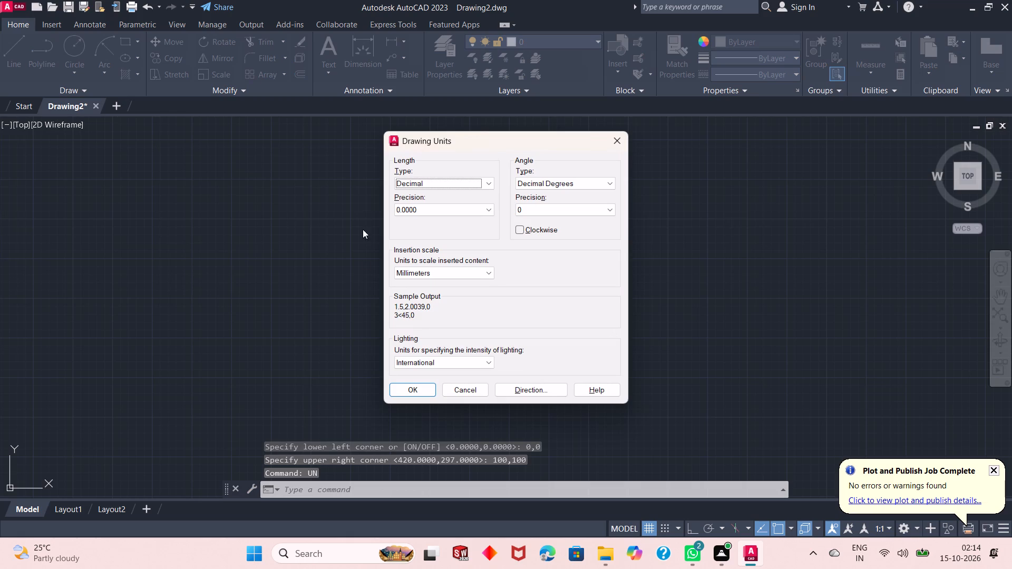
left_click(456, 181)
left_click(452, 216)
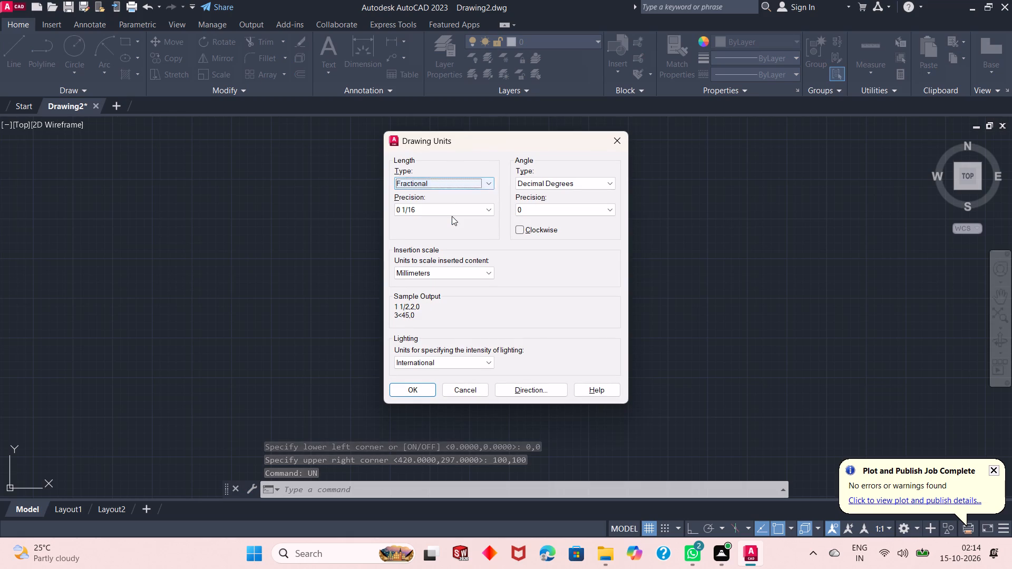
left_click(451, 180)
left_click(449, 210)
left_click(456, 202)
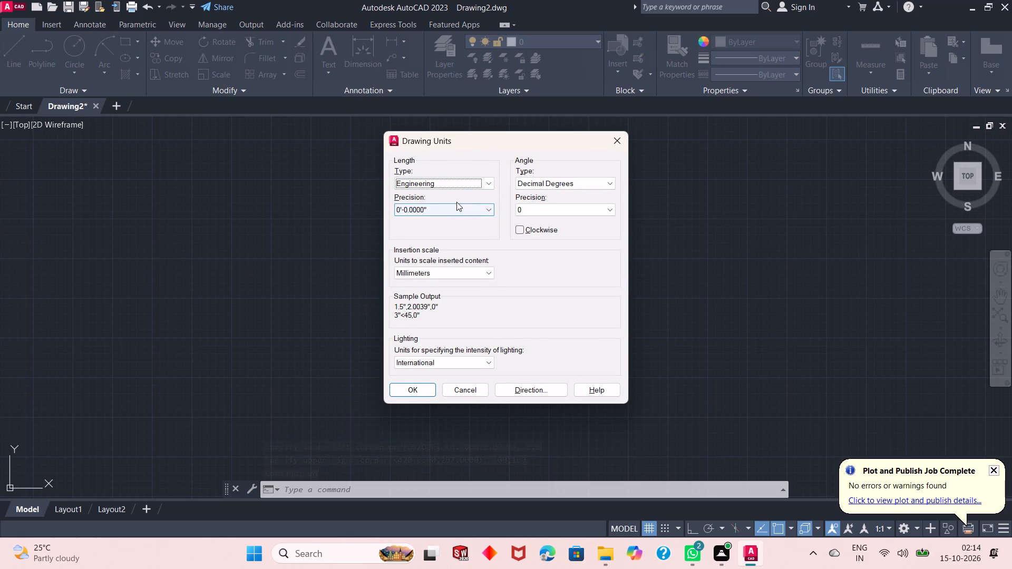
left_click(456, 205)
left_click(453, 217)
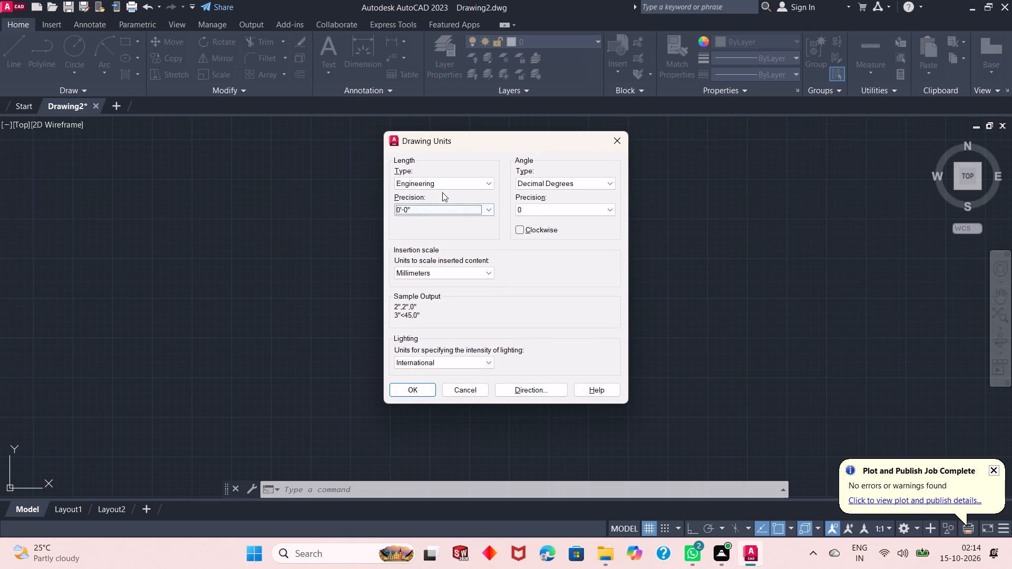
left_click(460, 272)
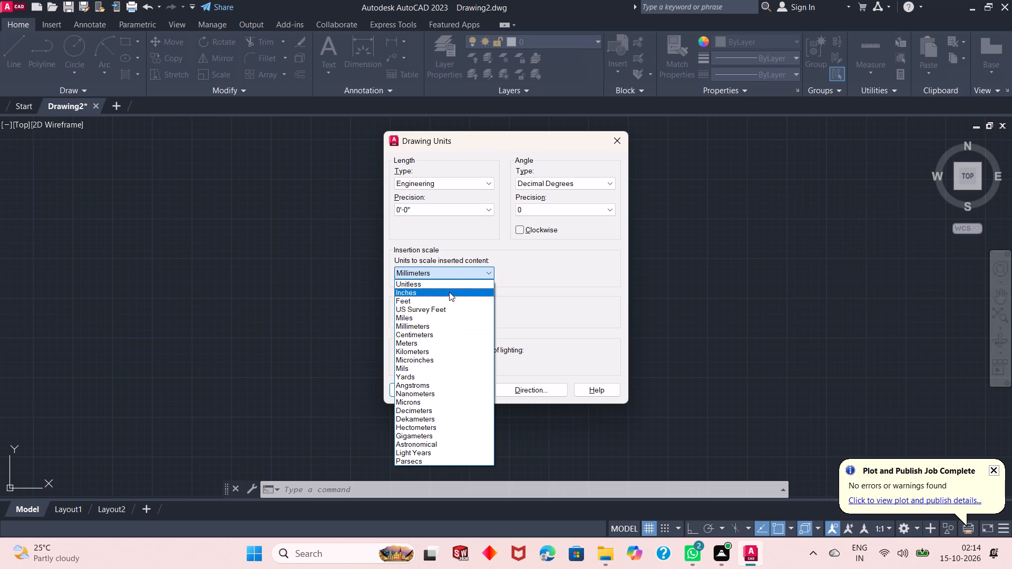
left_click(449, 292)
left_click(435, 388)
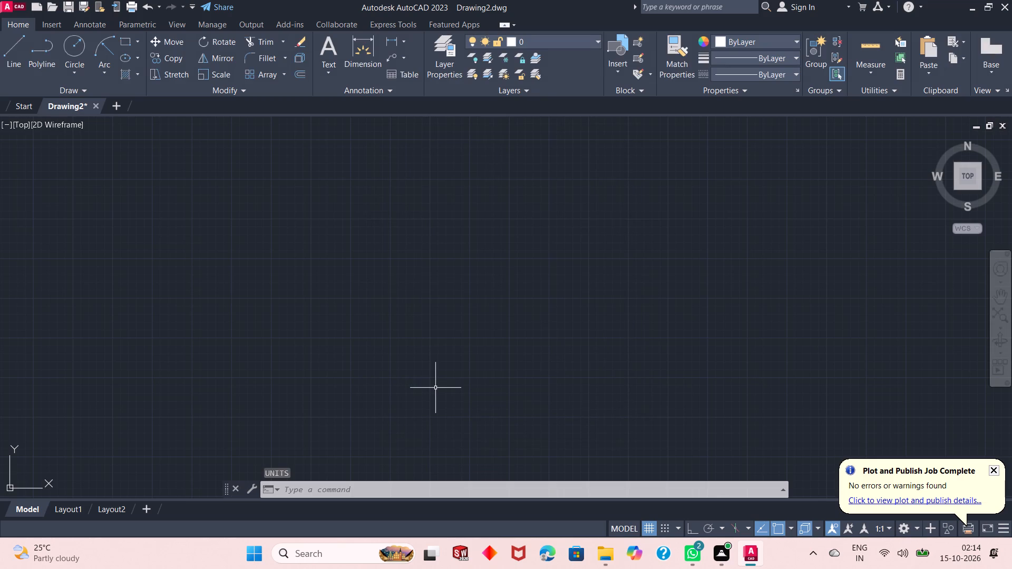
Modify the ISO-25 dimension style's primary units to Engineering format with 0'-0" precision, and set the style current.
key("d")
key("Return")
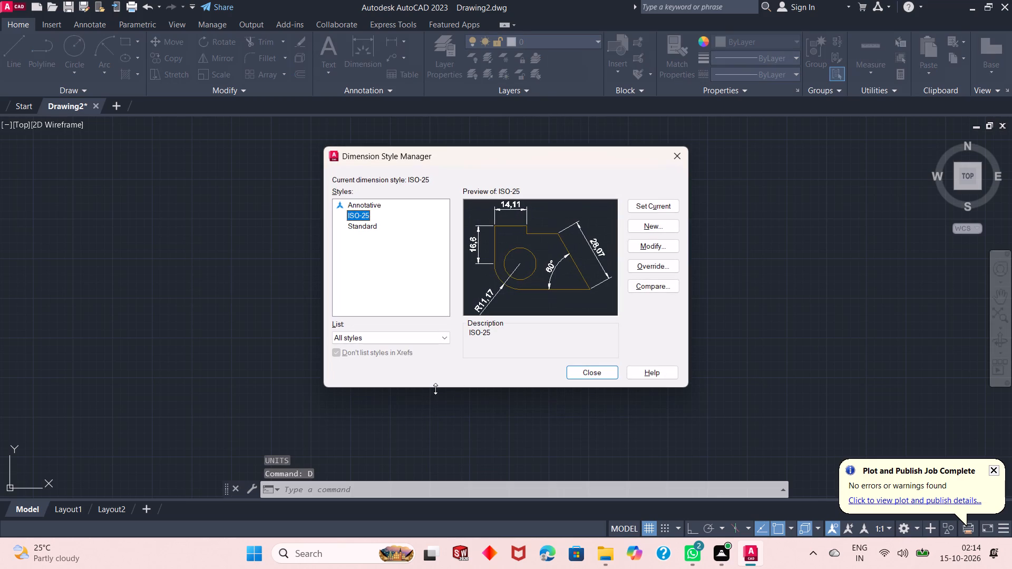
left_click(649, 244)
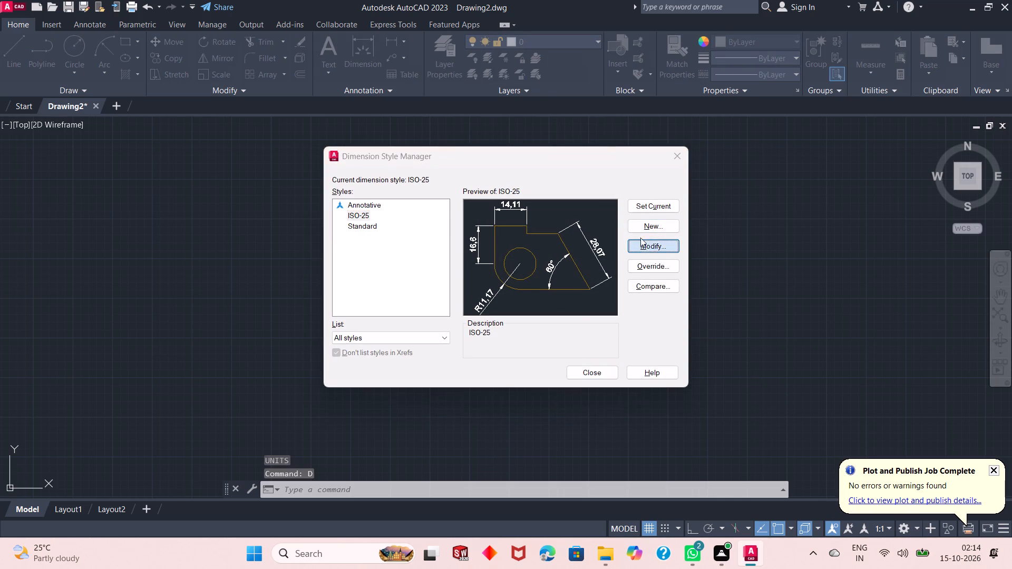
left_click(475, 158)
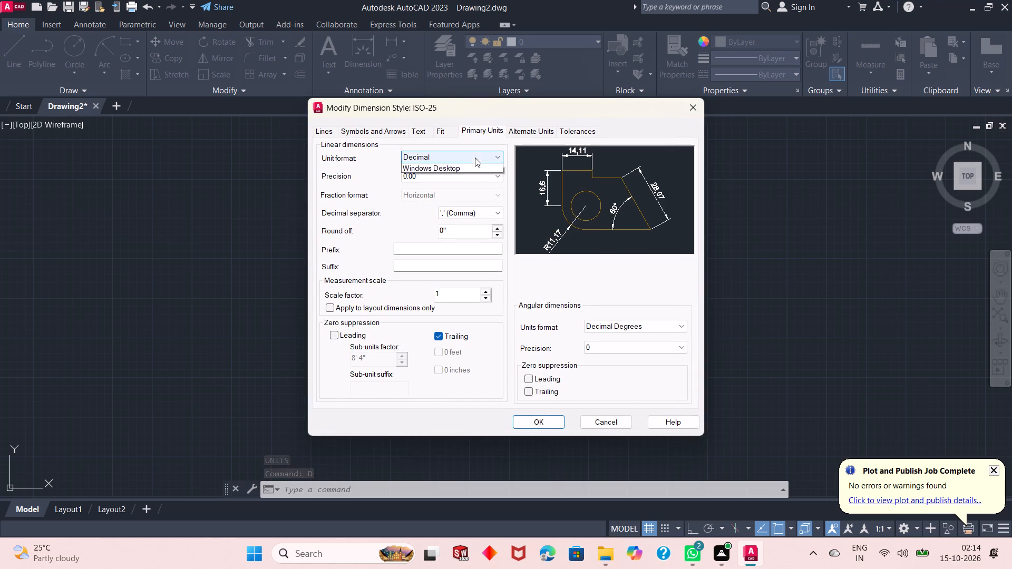
left_click(467, 184)
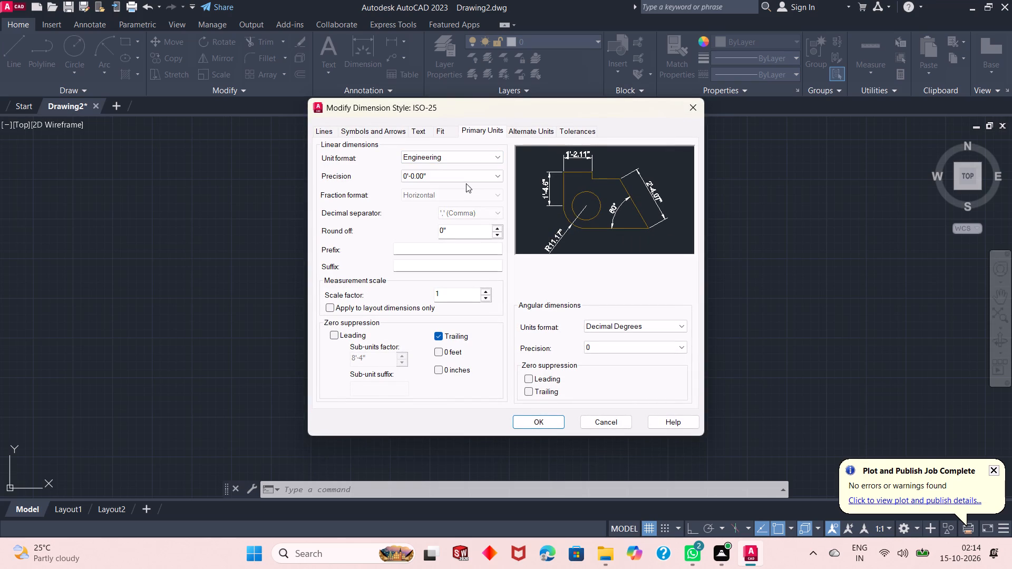
left_click(466, 181)
left_click(465, 187)
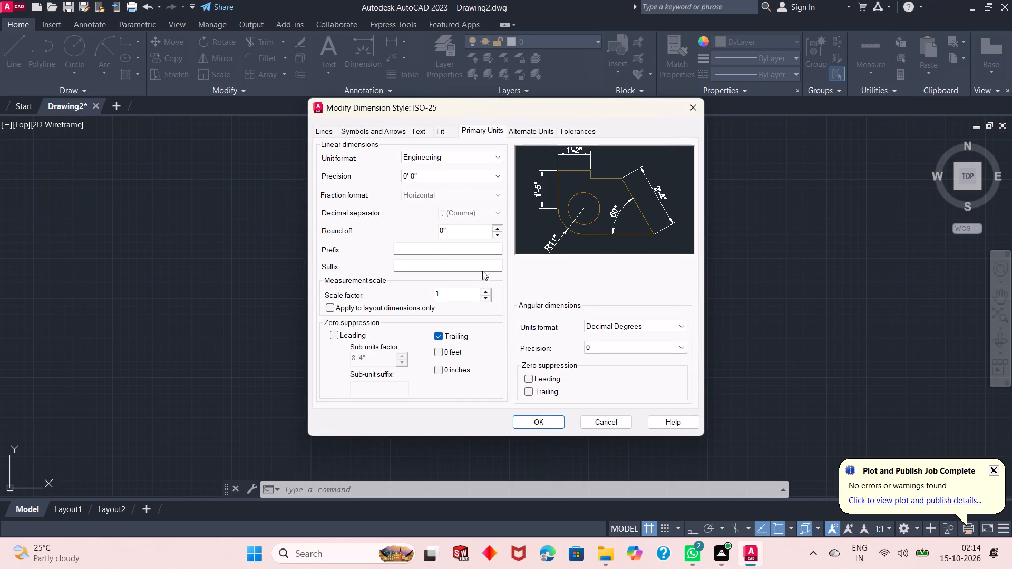
left_click(537, 418)
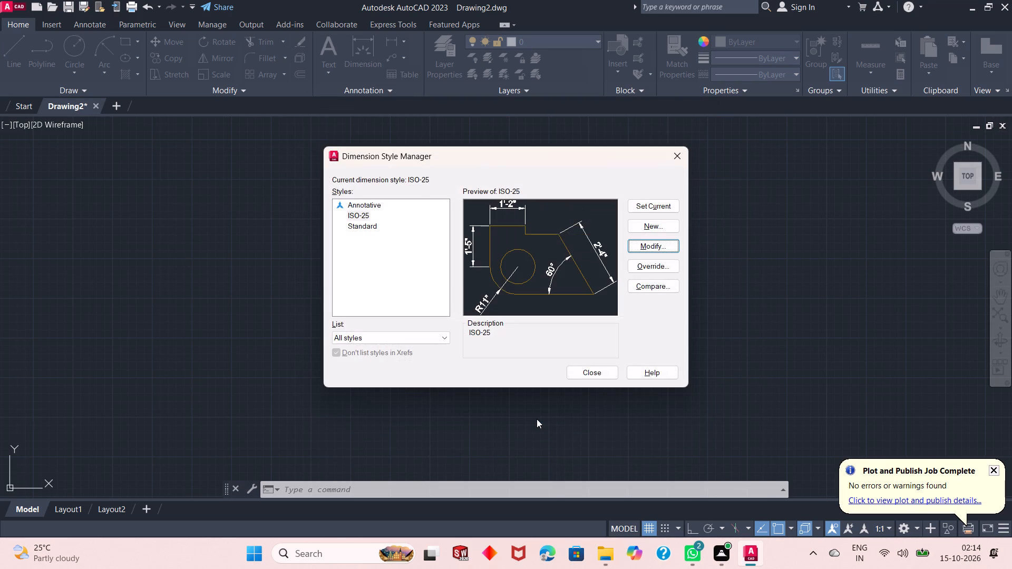
left_click(663, 205)
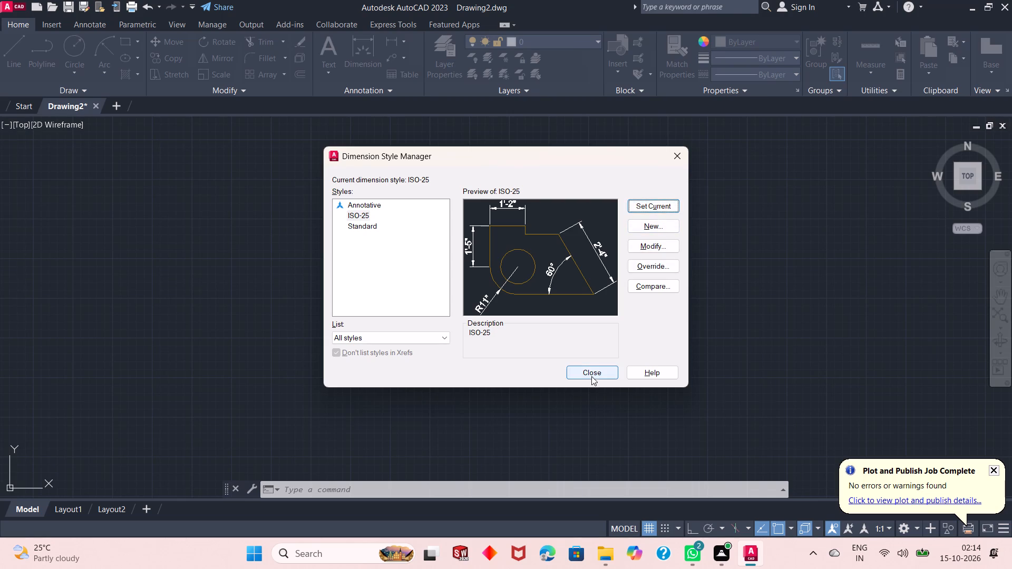
left_click(591, 377)
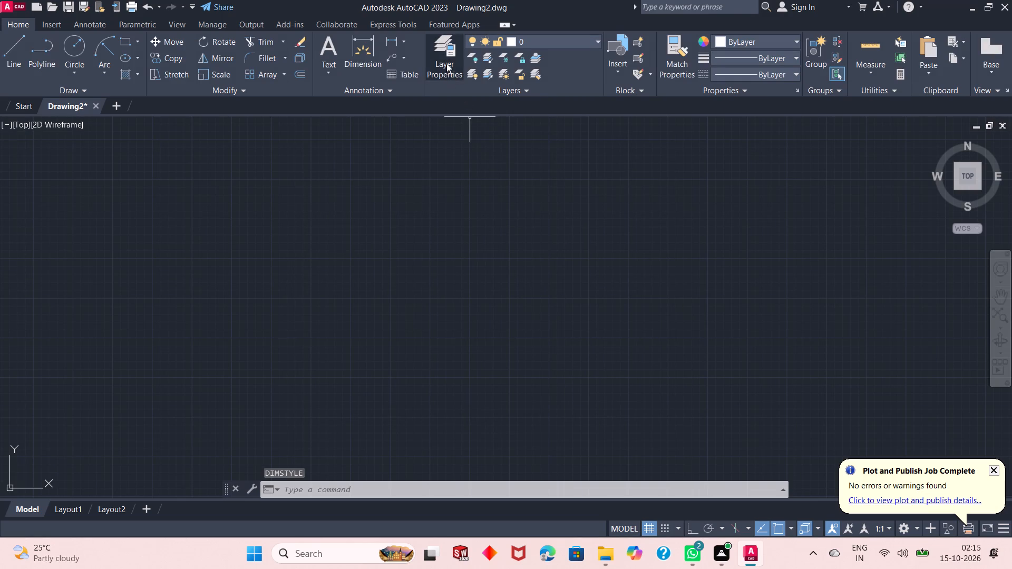
Create three new layers, keeping the default names Layer1, Layer2 and Layer3.
left_click(446, 63)
left_click(121, 64)
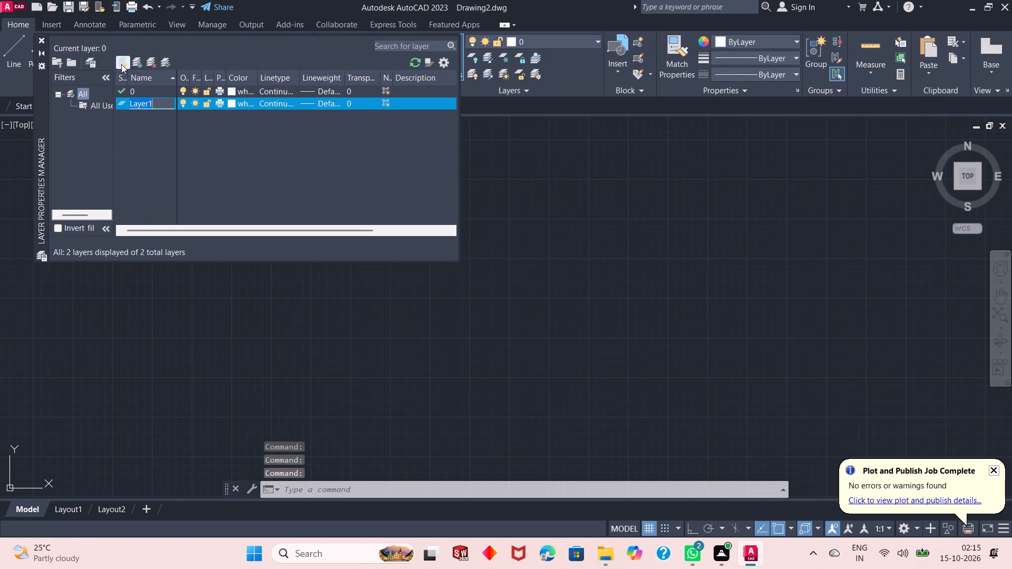
left_click(121, 64)
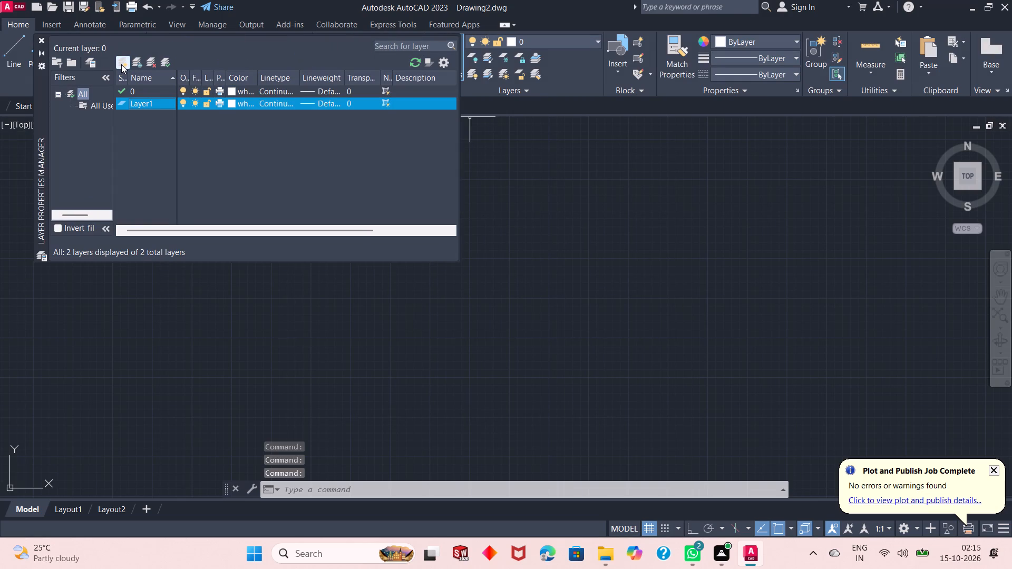
left_click(121, 64)
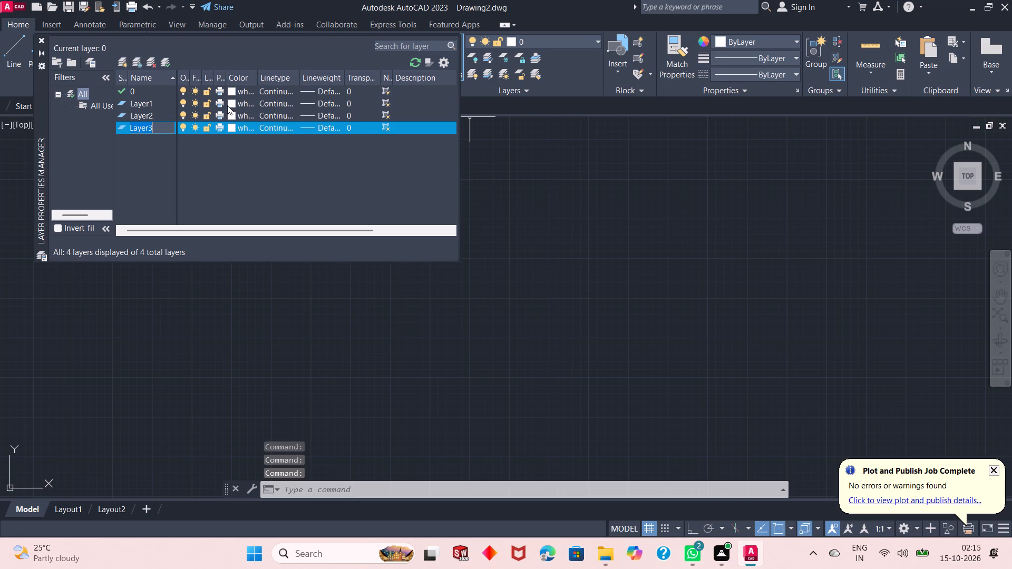
Set Layer1's color to cyan.
left_click(227, 103)
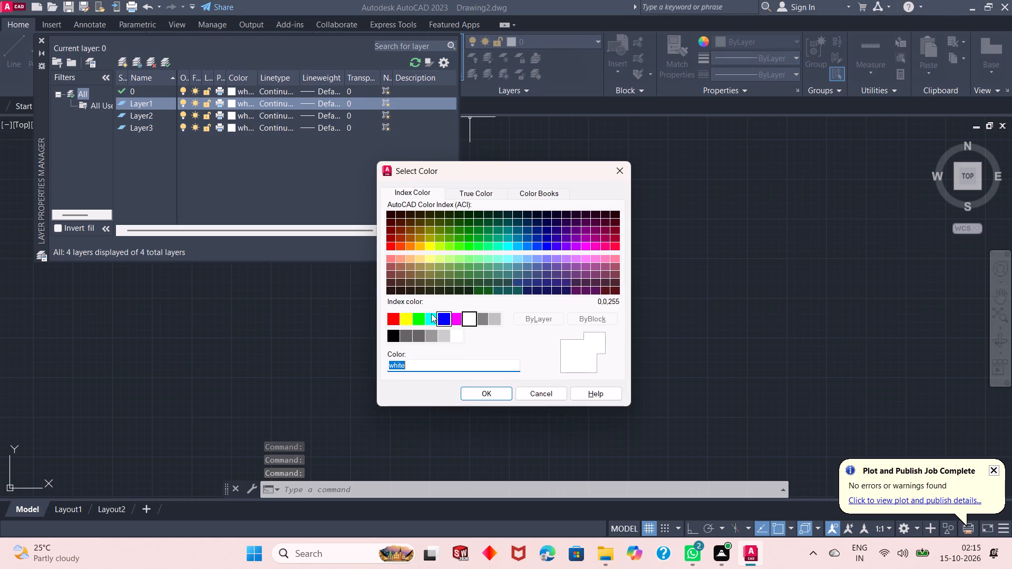
left_click(419, 323)
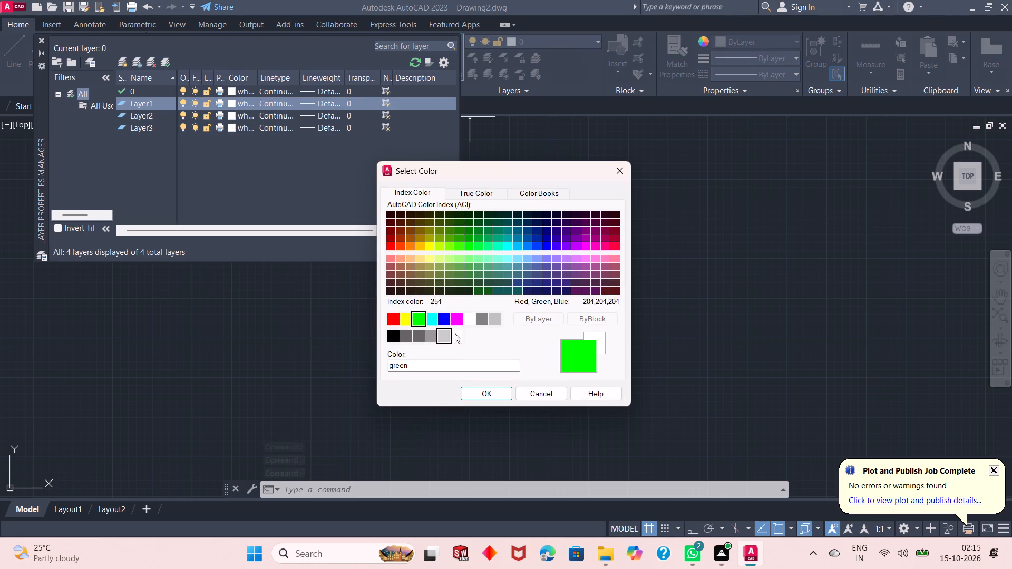
left_click(436, 320)
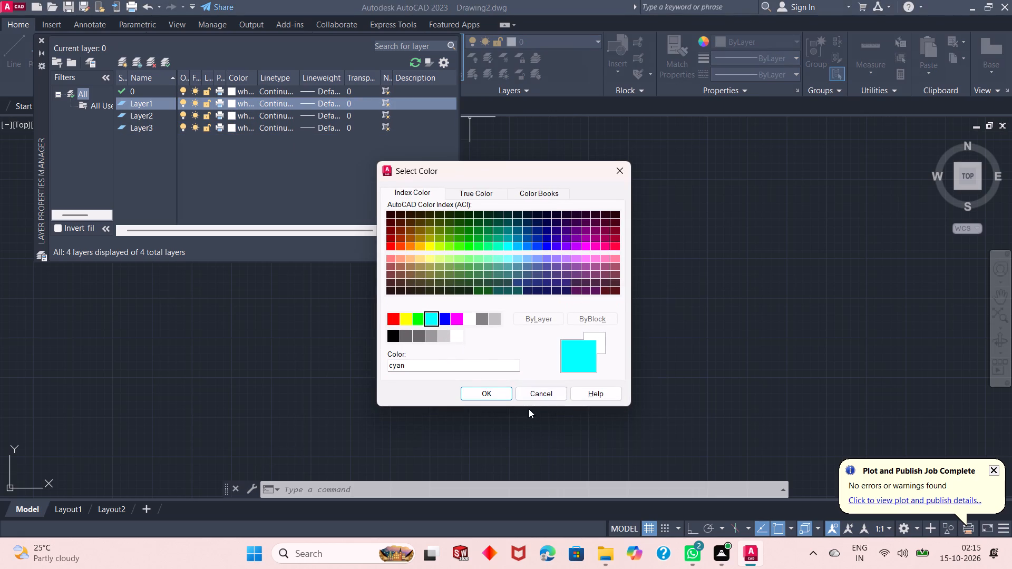
left_click(487, 395)
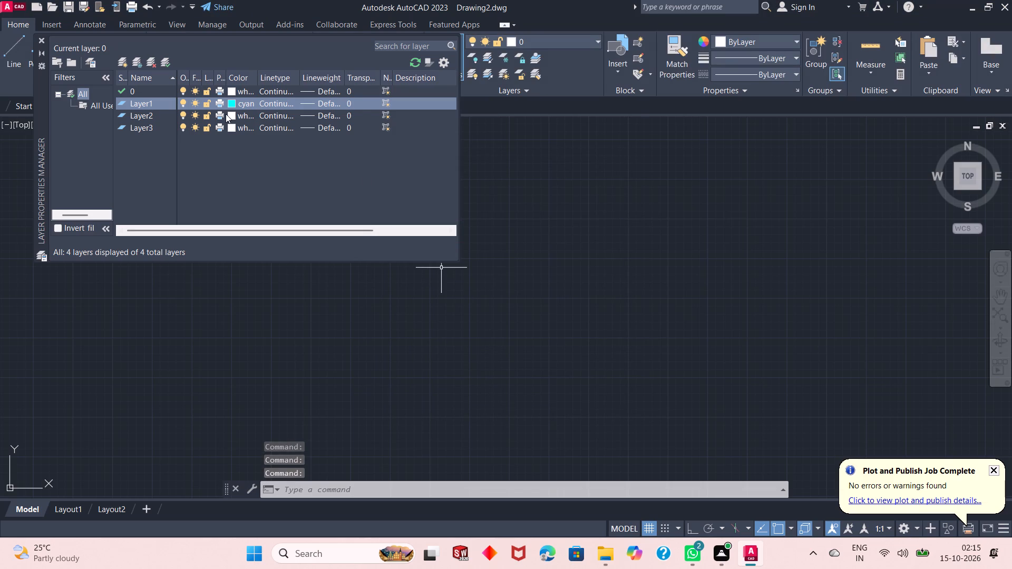
Set Layer2's color to magenta.
left_click(231, 117)
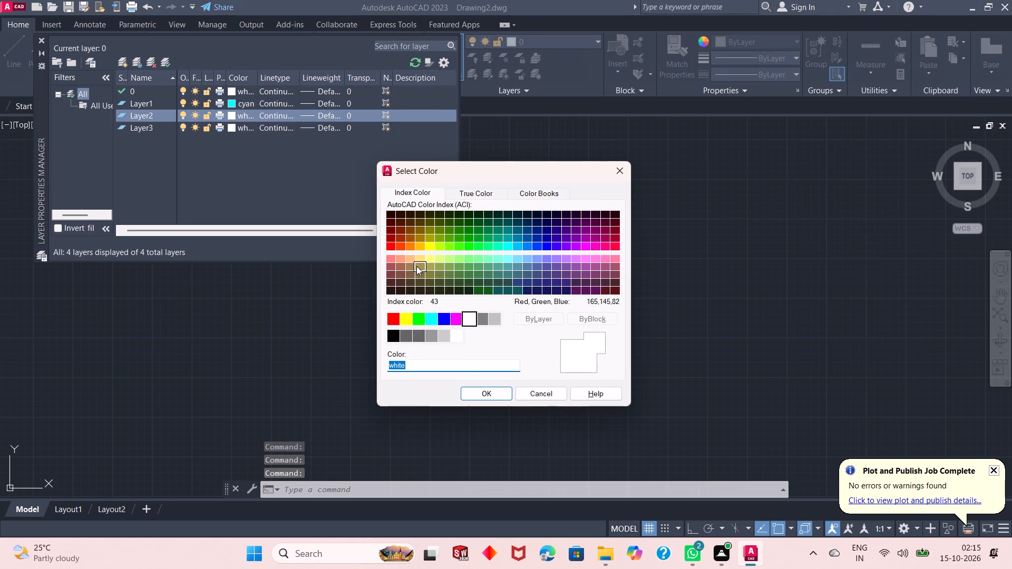
left_click(482, 238)
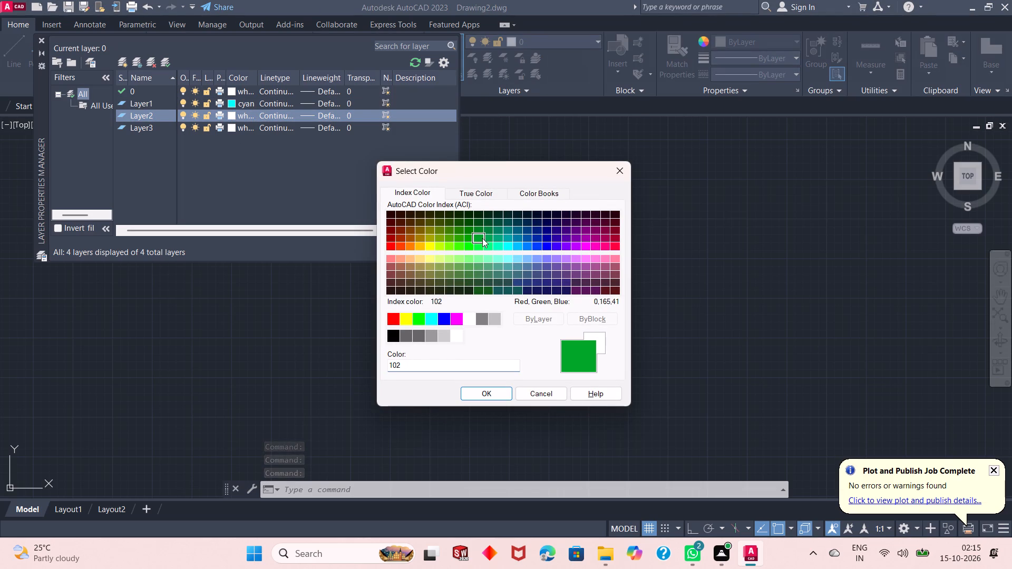
left_click(492, 241)
left_click(504, 275)
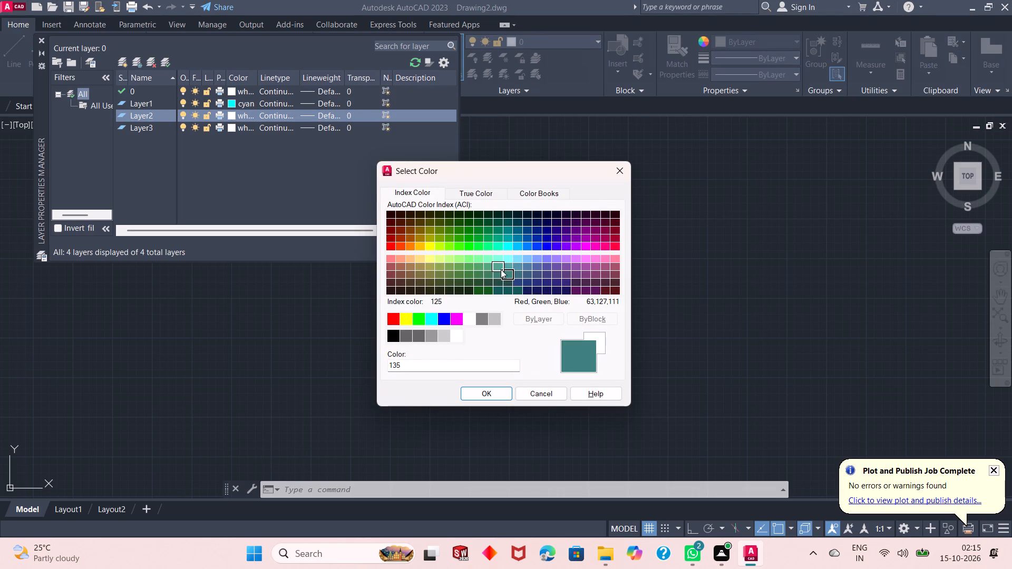
left_click(501, 268)
left_click(494, 268)
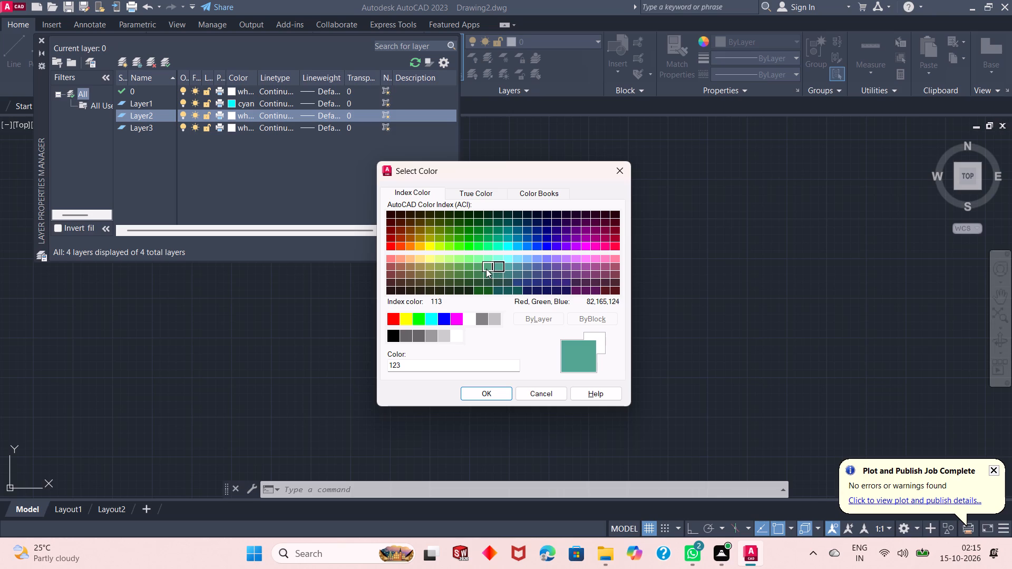
left_click(523, 257)
left_click(534, 256)
left_click(539, 256)
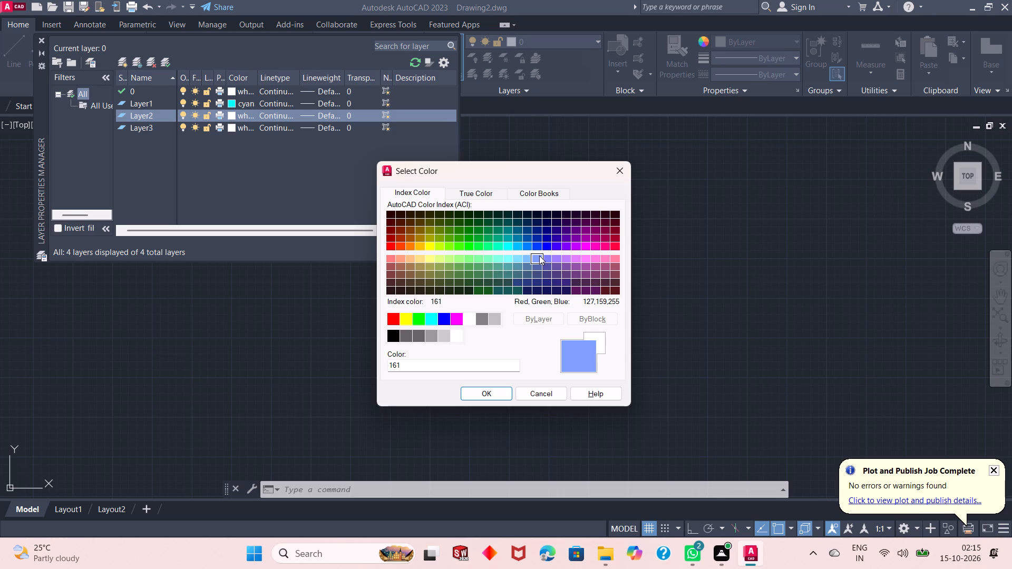
left_click(546, 240)
left_click(540, 248)
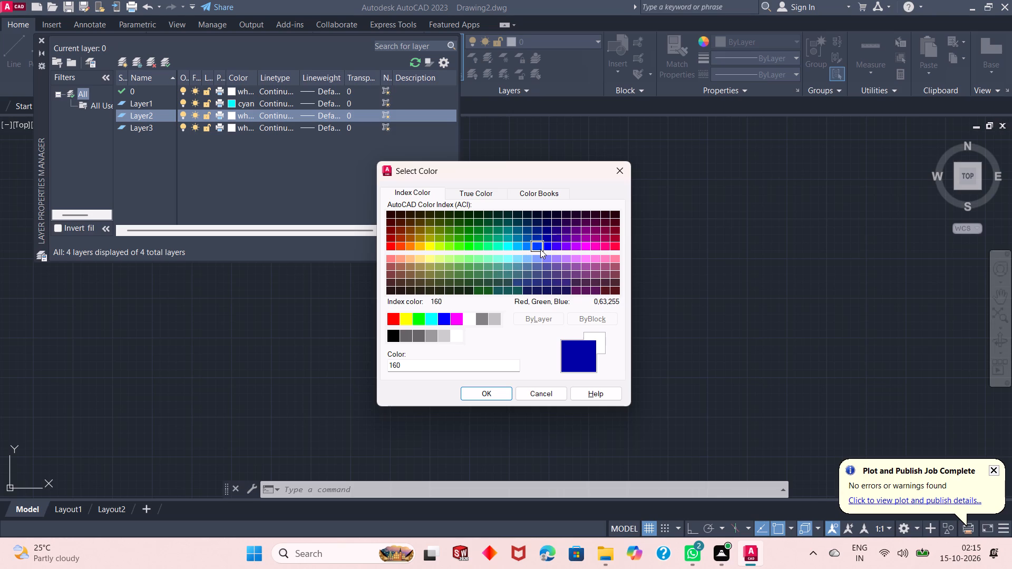
left_click(539, 252)
left_click(526, 248)
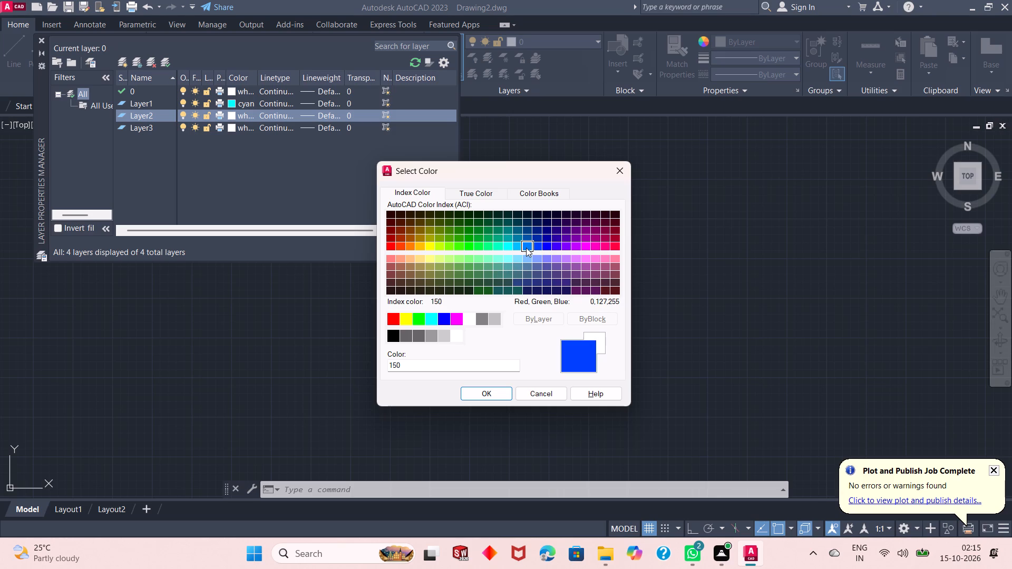
left_click(459, 321)
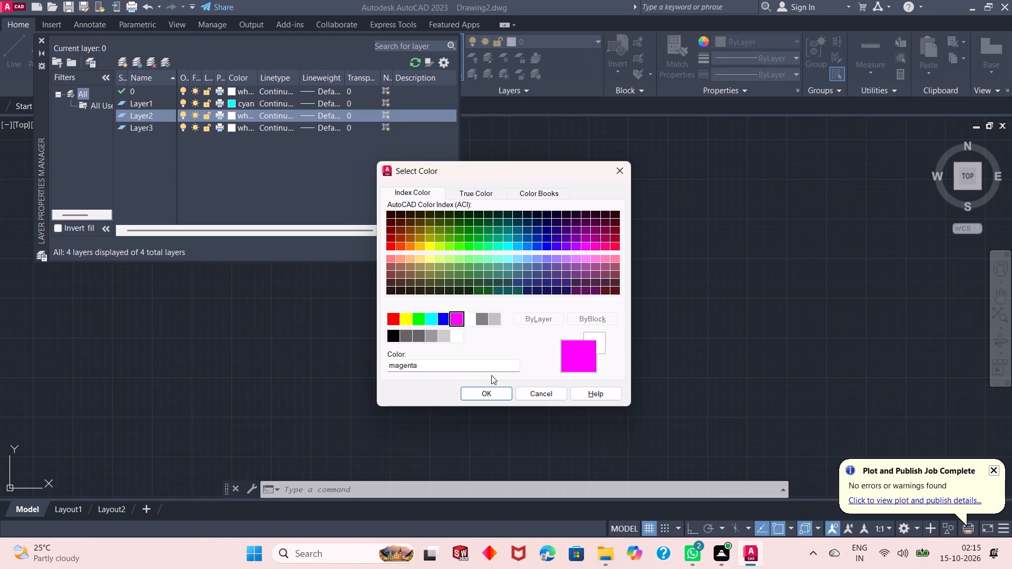
left_click(492, 393)
Set Layer3's color to yellow.
left_click(227, 129)
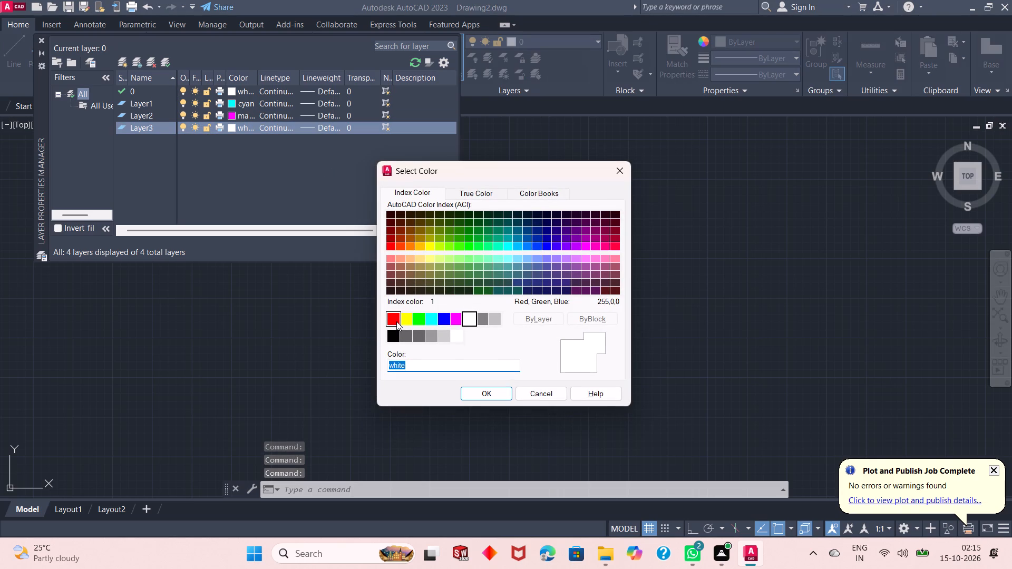
left_click(409, 320)
left_click(485, 393)
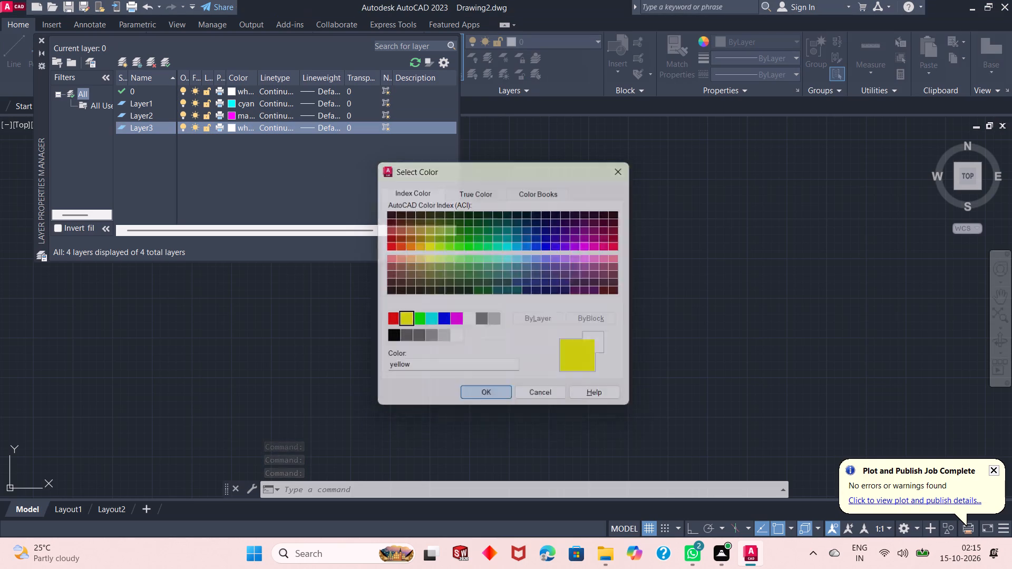
Make Layer3 the current layer and close the layer properties manager.
left_click(169, 64)
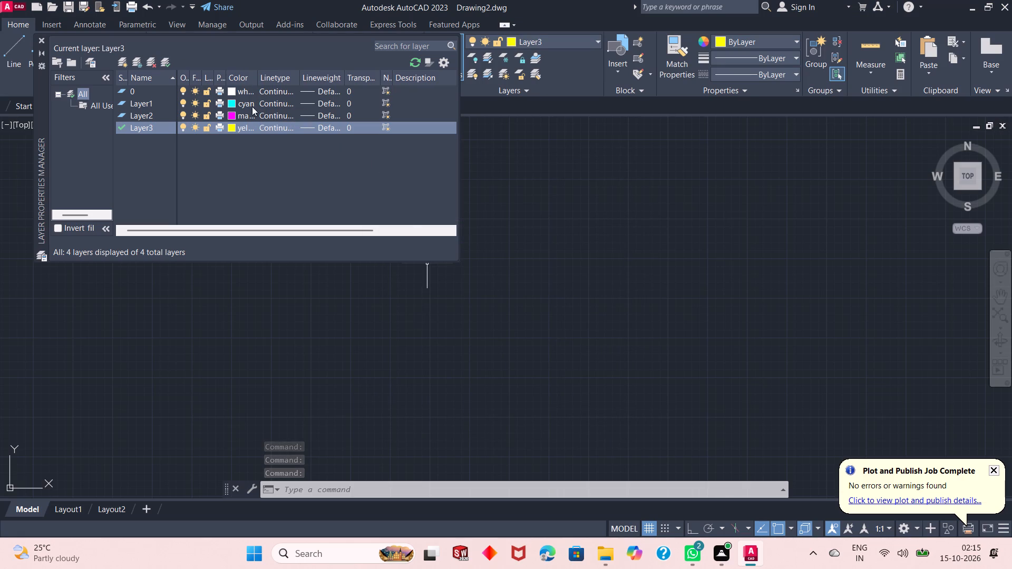
left_click(168, 58)
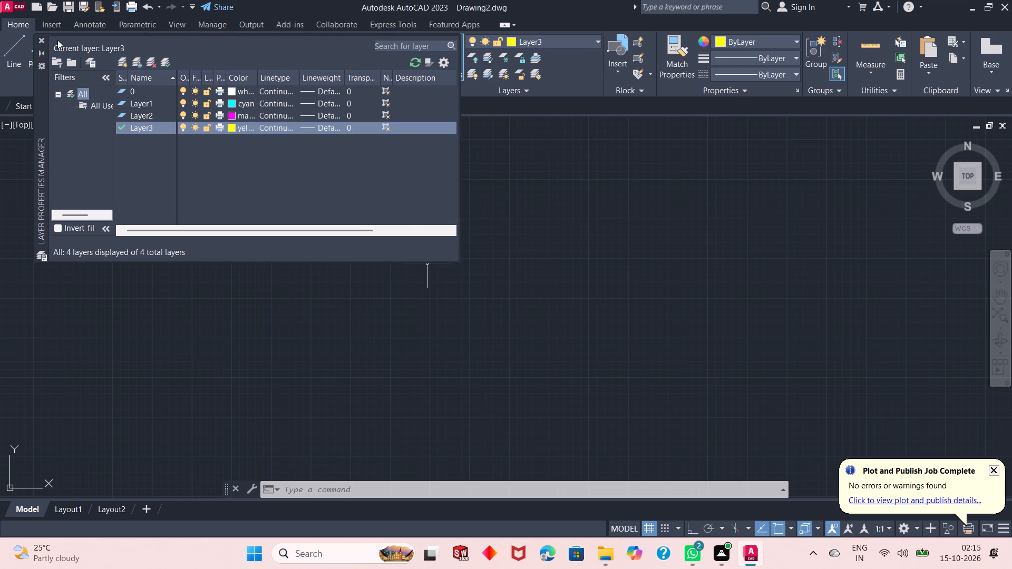
left_click(43, 38)
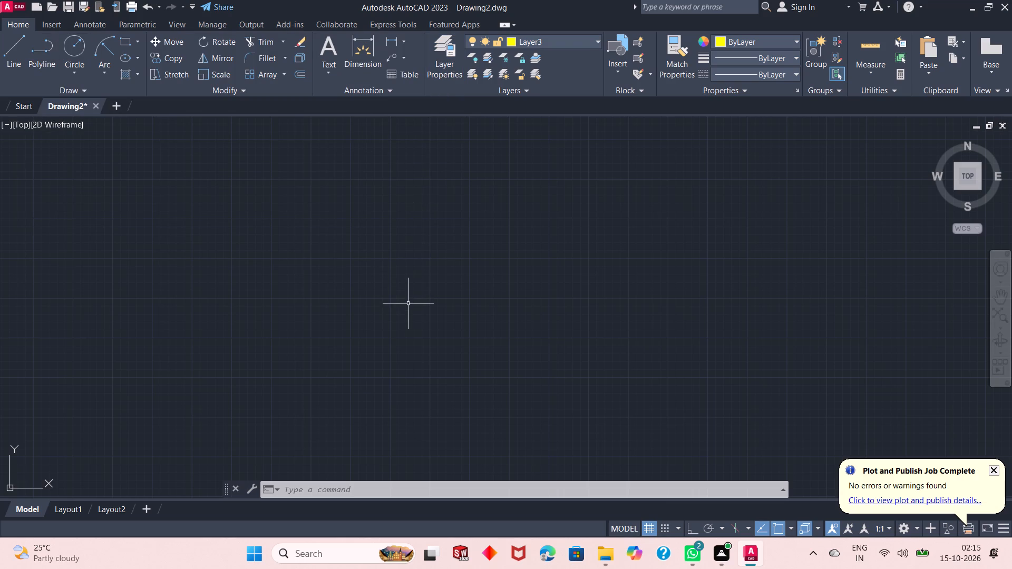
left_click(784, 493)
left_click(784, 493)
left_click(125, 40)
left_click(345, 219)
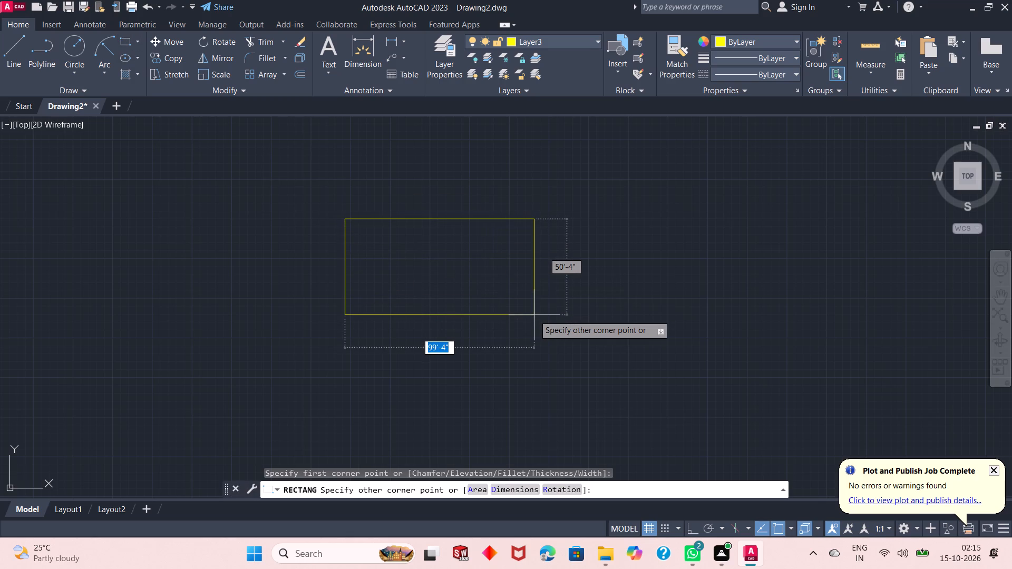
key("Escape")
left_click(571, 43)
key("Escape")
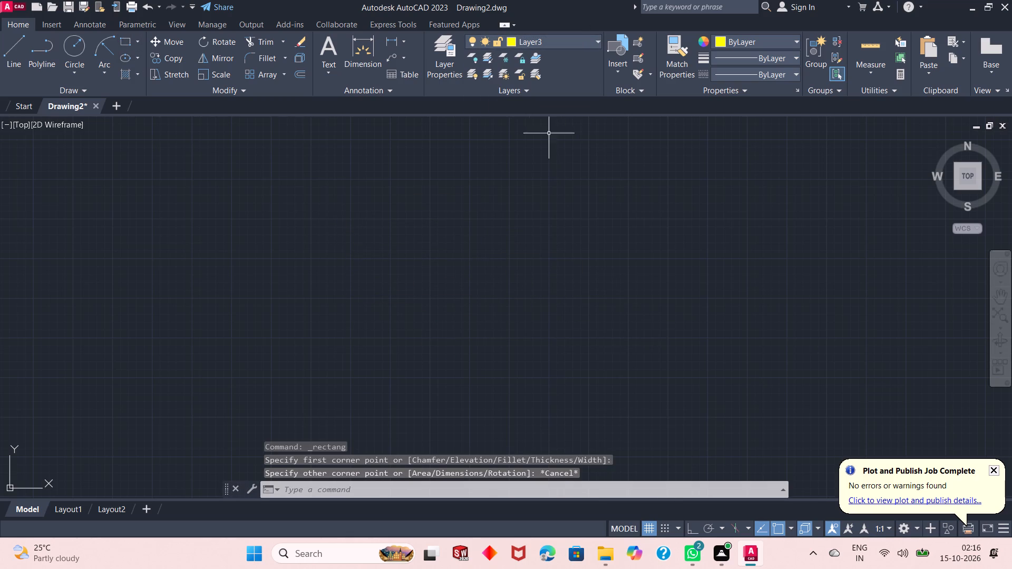
Draw a rectangle 46' wide and 36' high on Layer3 in the upper-left area of the drawing.
left_click(129, 45)
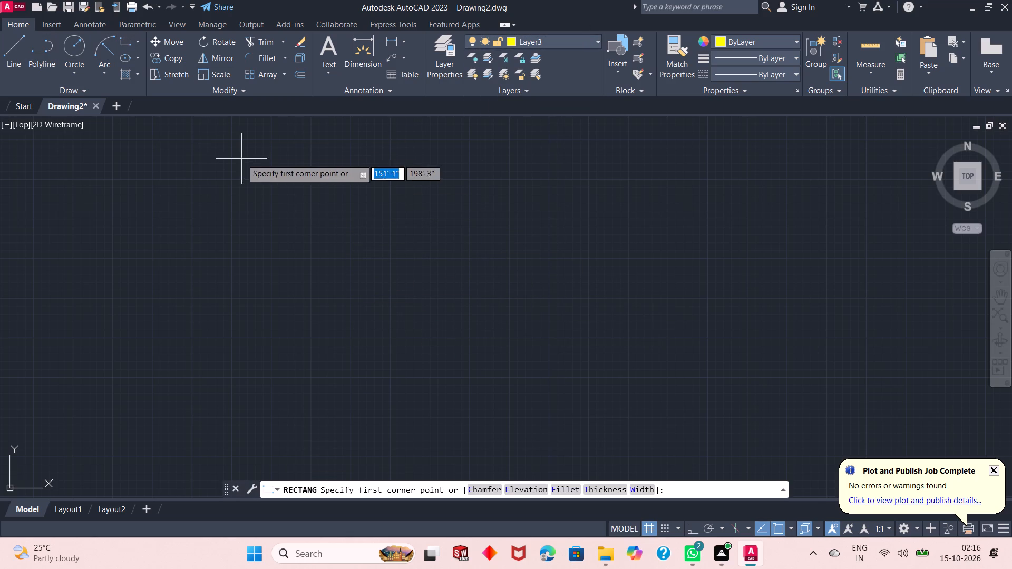
left_click(243, 162)
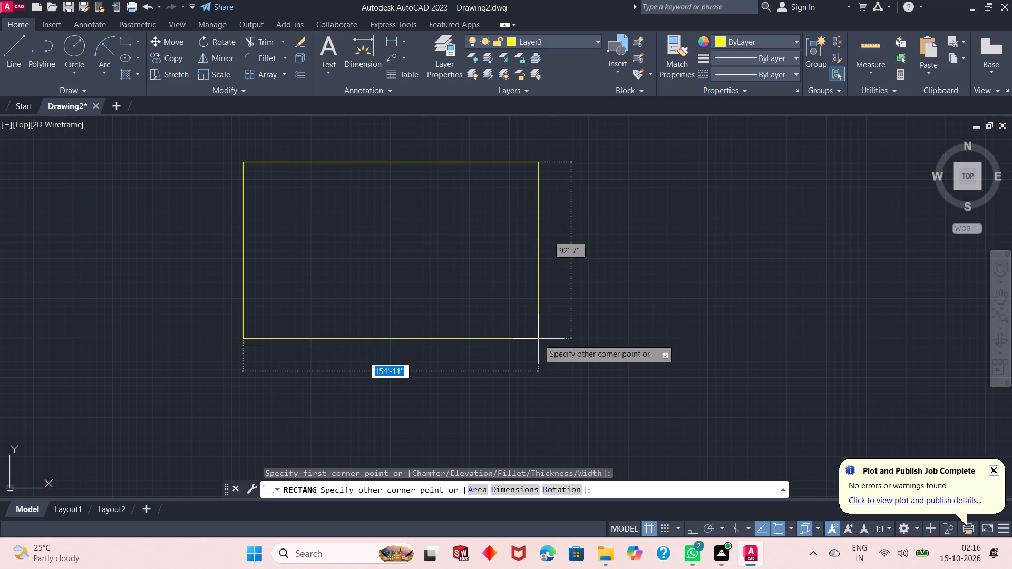
type("46")
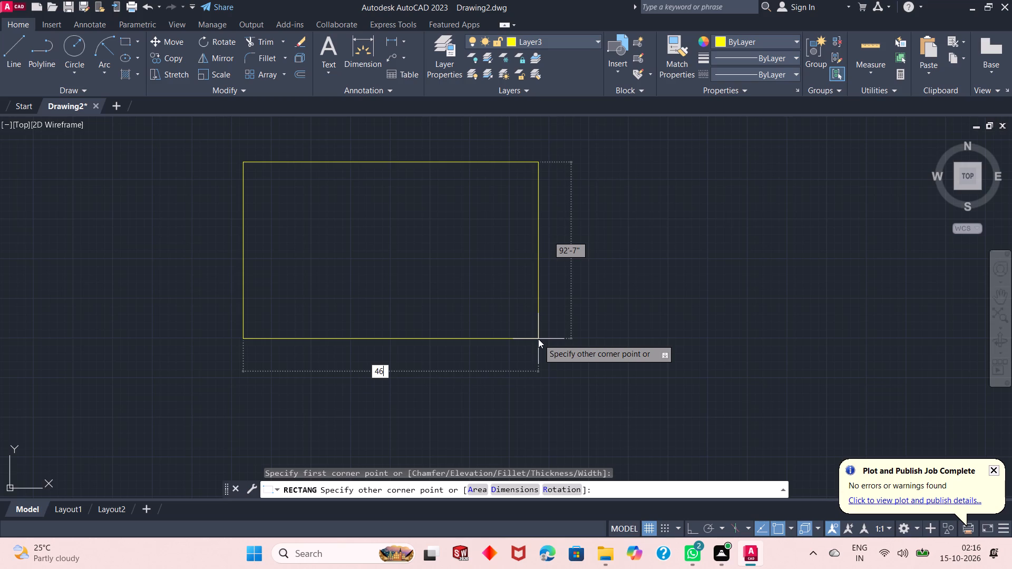
key("apostrophe")
key("Tab")
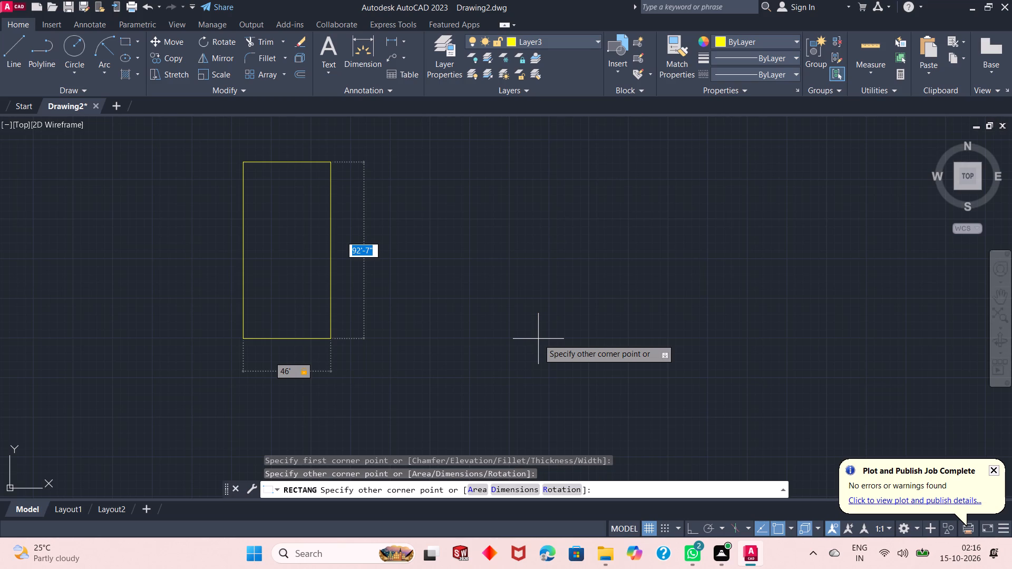
type("36")
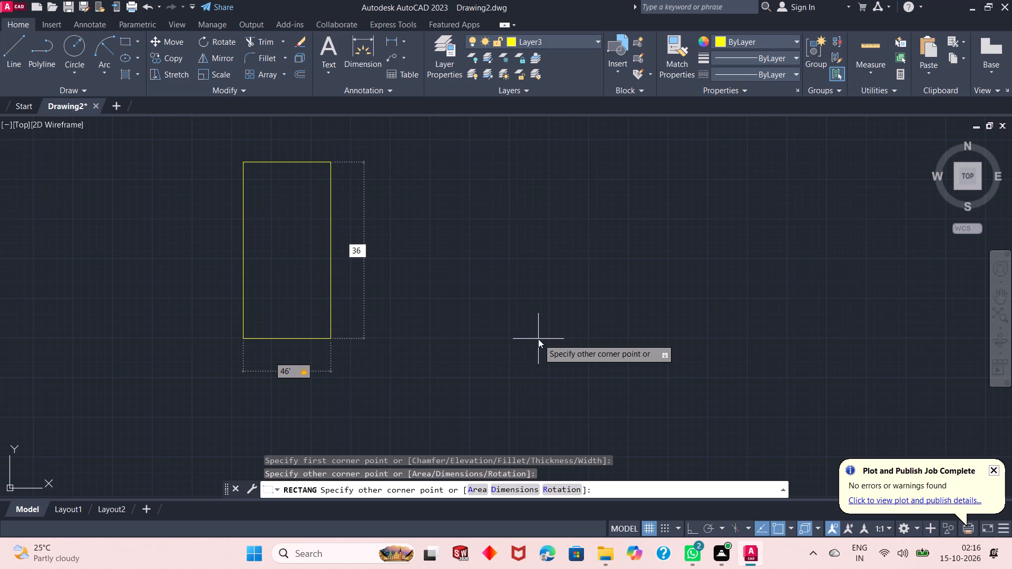
key("apostrophe")
key("Return")
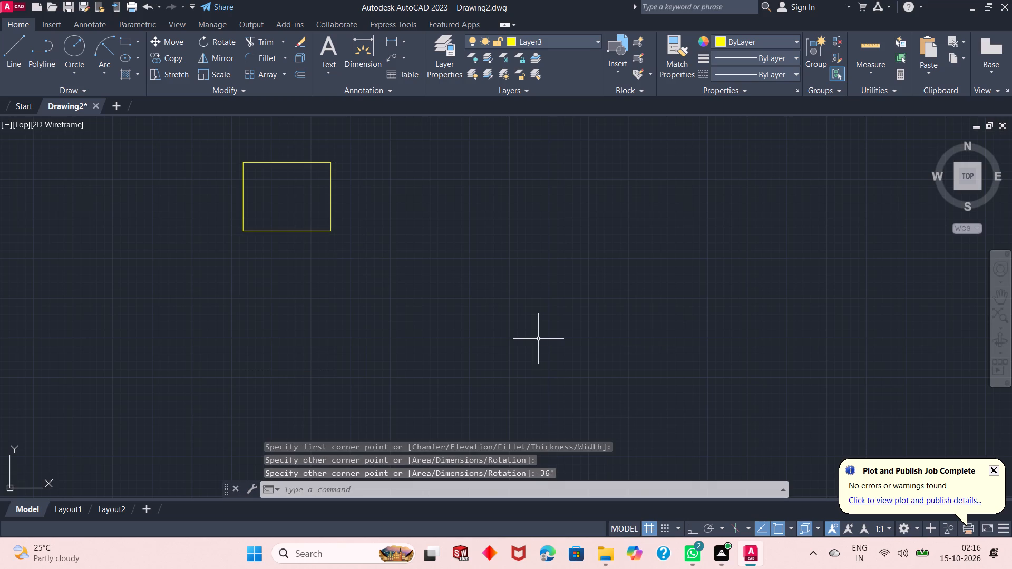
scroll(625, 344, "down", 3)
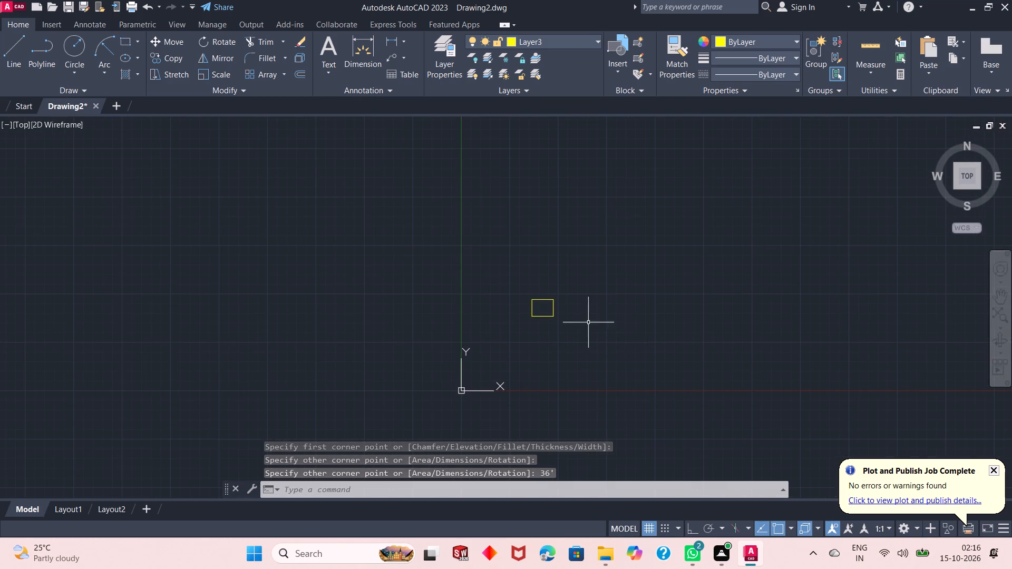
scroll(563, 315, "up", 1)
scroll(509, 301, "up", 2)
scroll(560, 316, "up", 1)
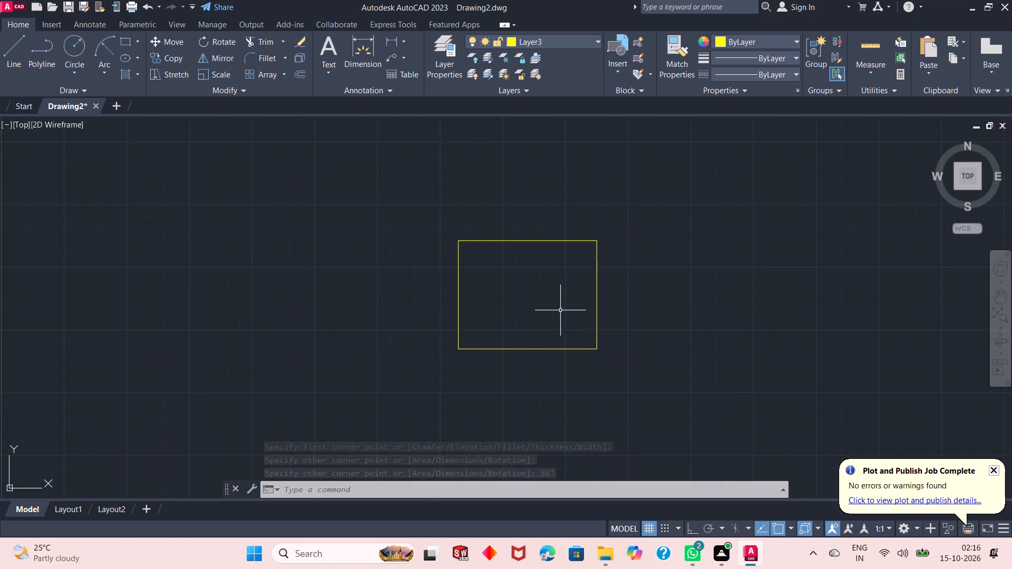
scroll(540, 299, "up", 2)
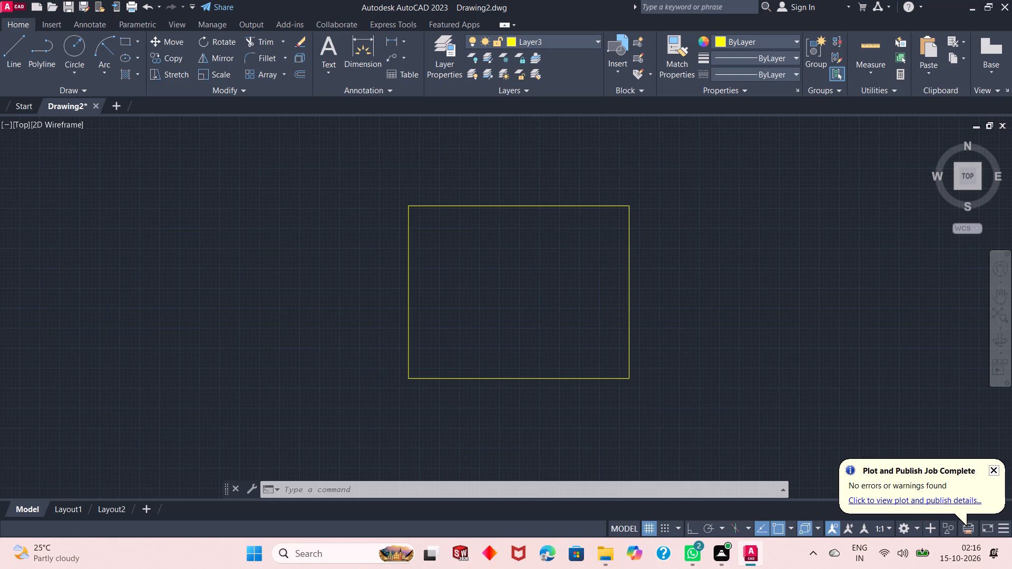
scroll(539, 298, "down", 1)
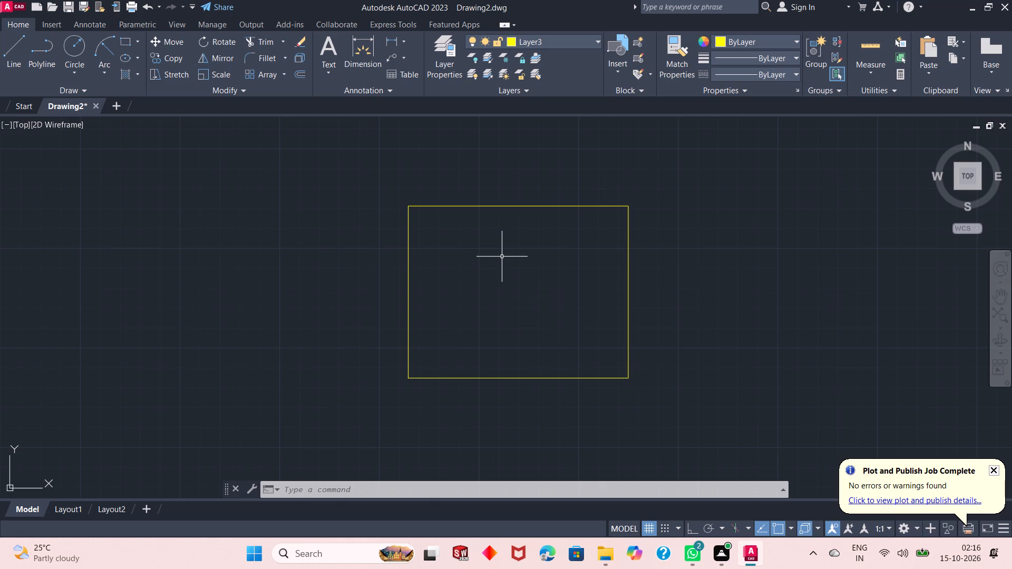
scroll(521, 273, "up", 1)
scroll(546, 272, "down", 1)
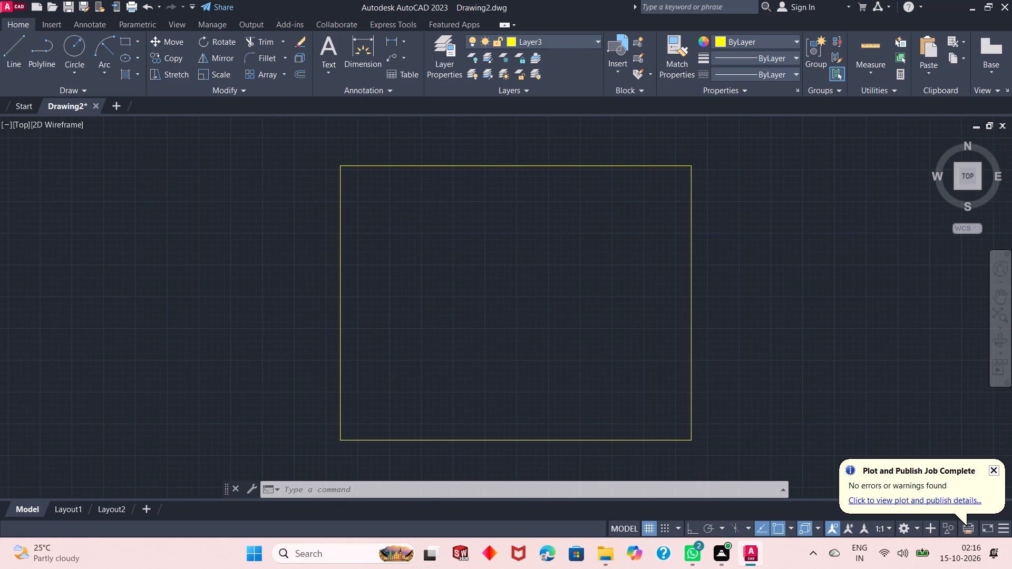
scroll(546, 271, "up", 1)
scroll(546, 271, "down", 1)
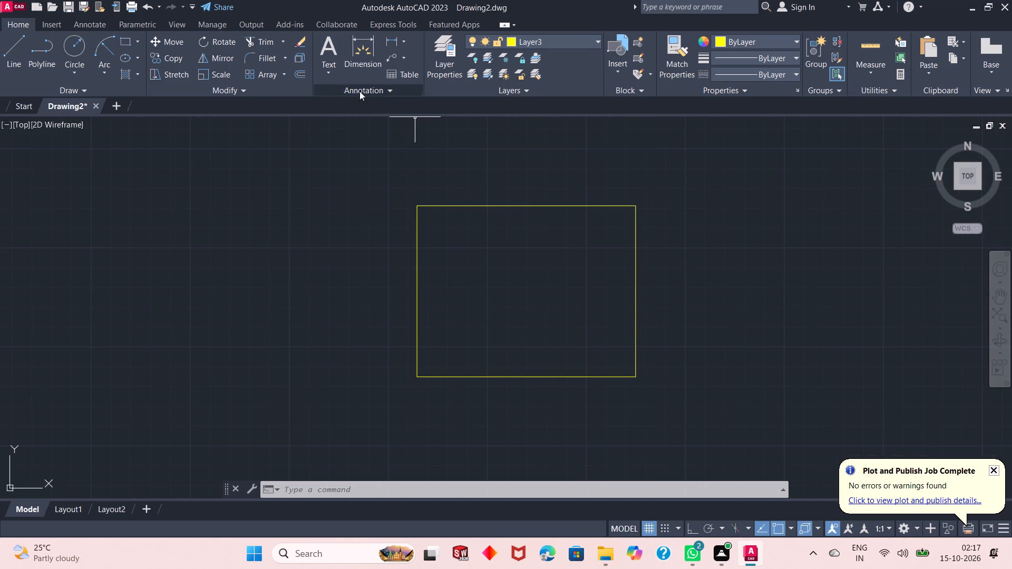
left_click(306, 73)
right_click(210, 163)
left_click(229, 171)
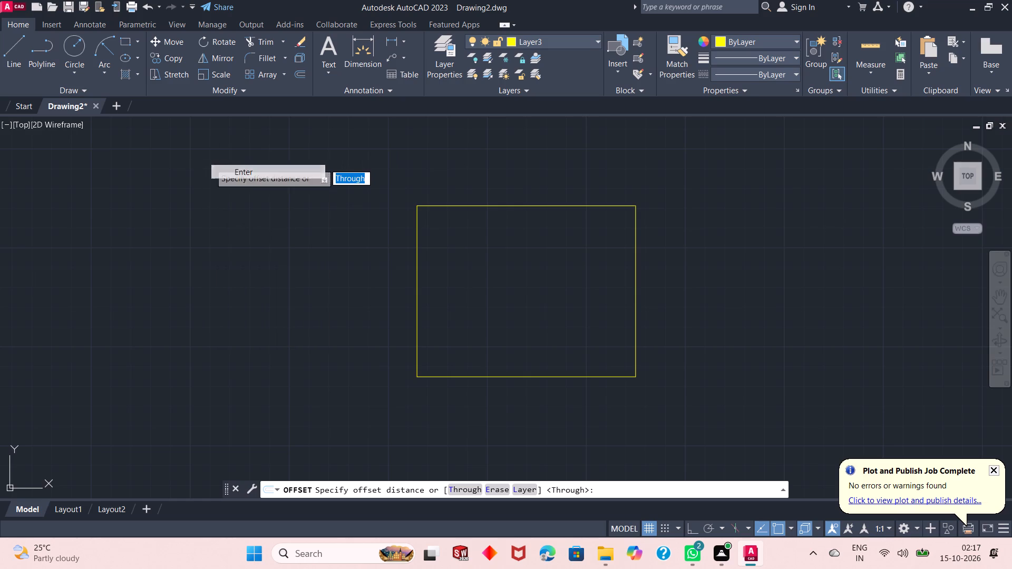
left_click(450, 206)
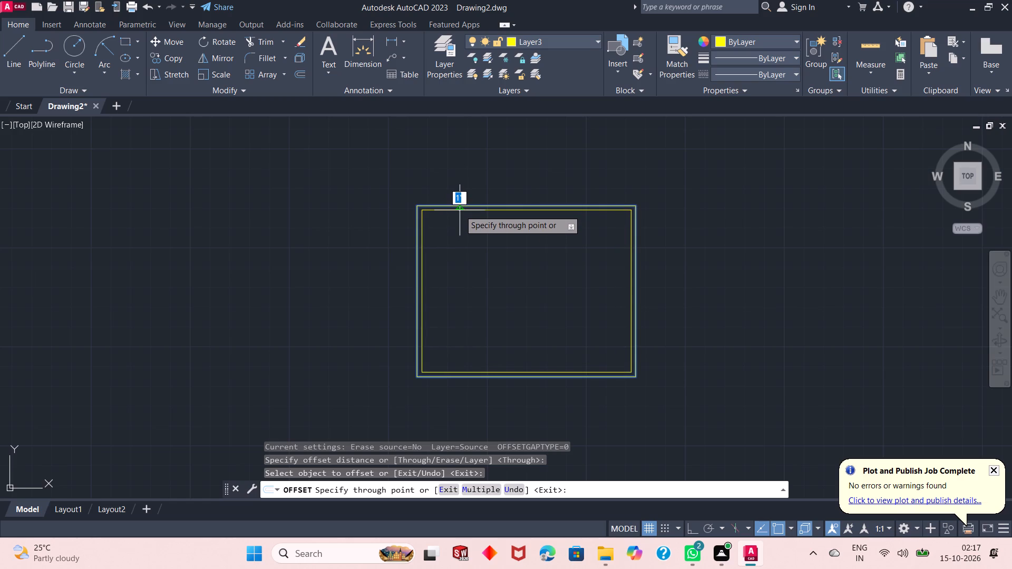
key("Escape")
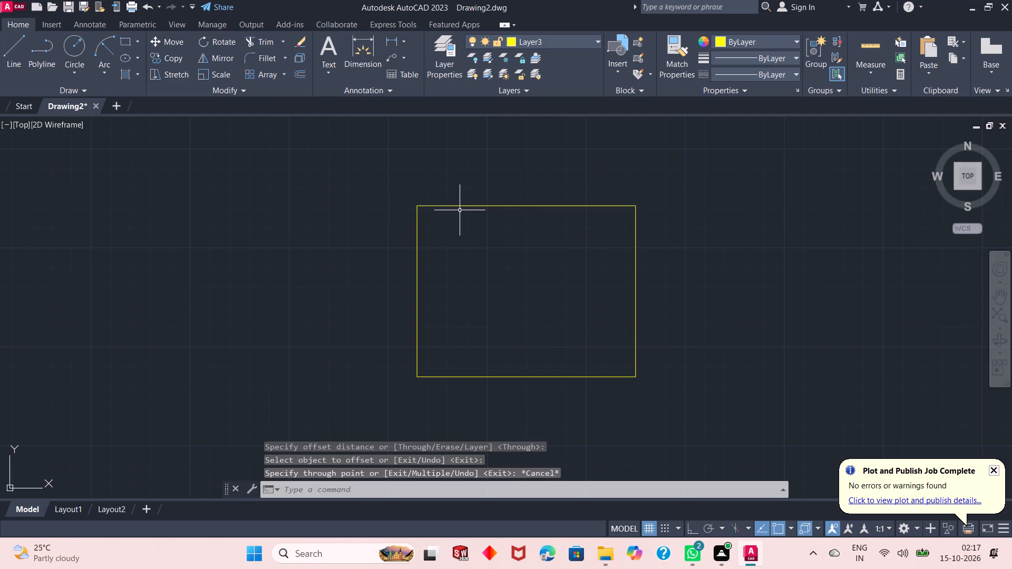
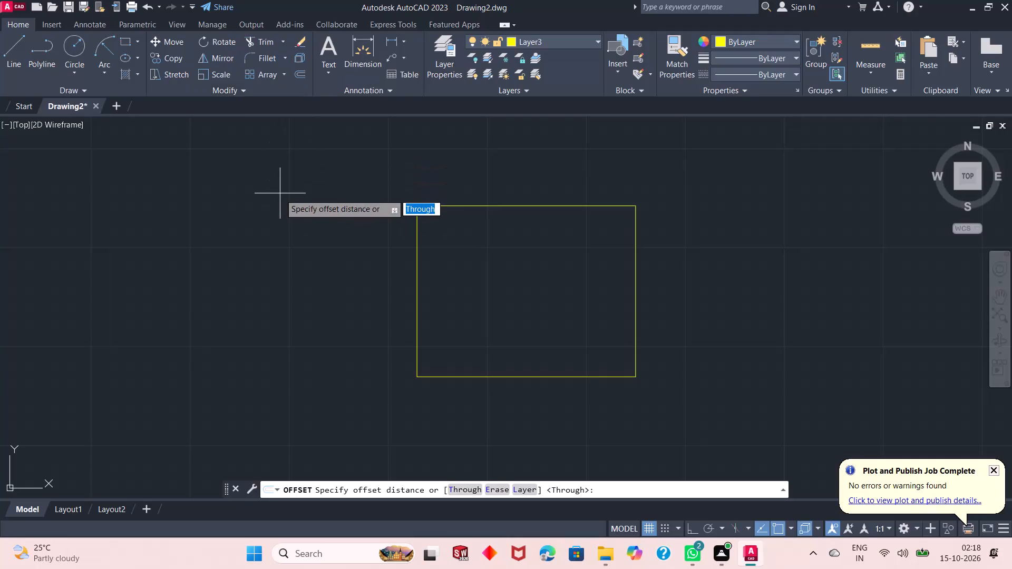
Offset the 46' by 36' outline rectangle 1' inward to form the outer wall thickness.
right_click(280, 195)
left_click(303, 203)
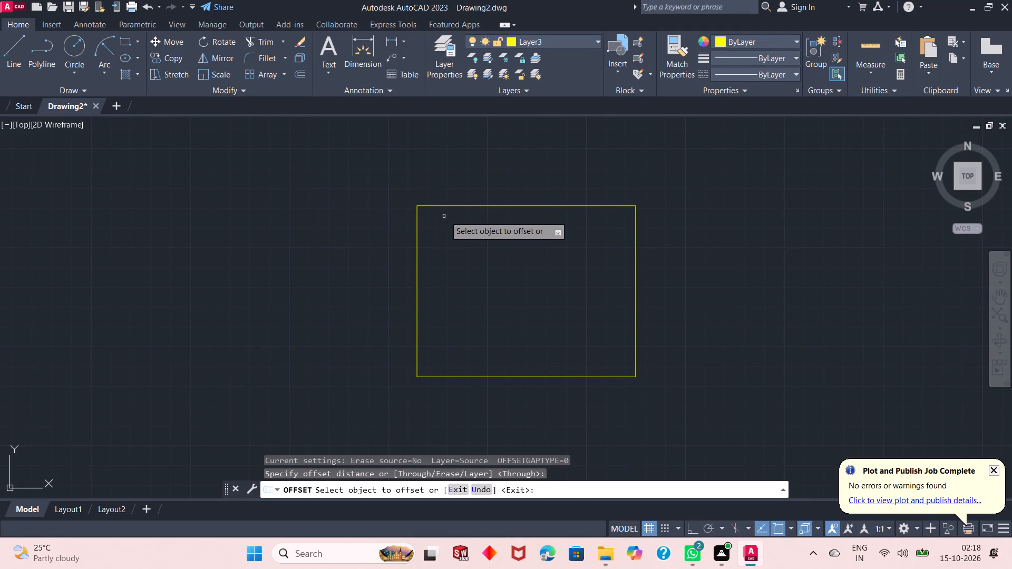
left_click(460, 205)
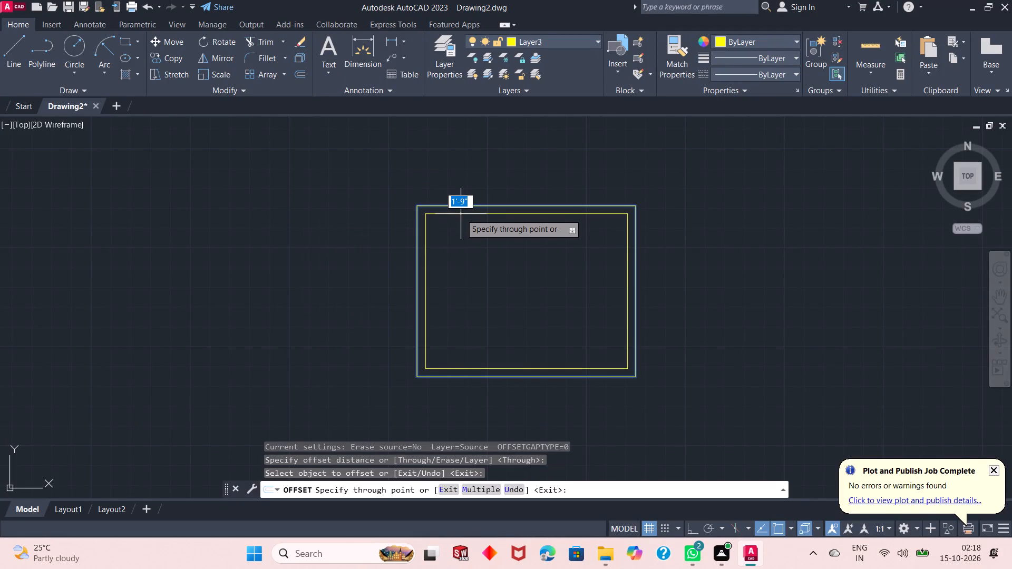
type("1'")
key("Return")
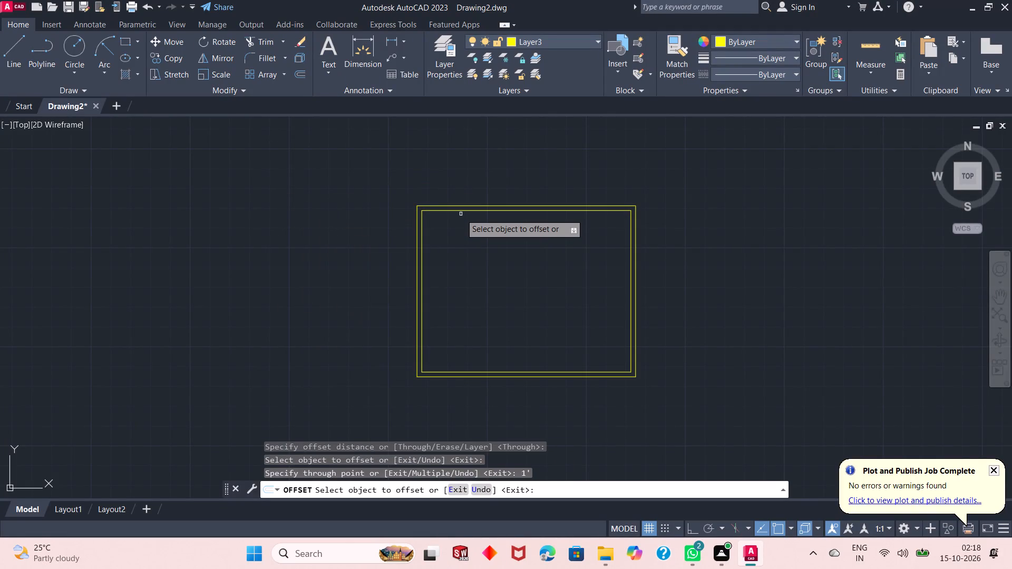
scroll(498, 271, "up", 1)
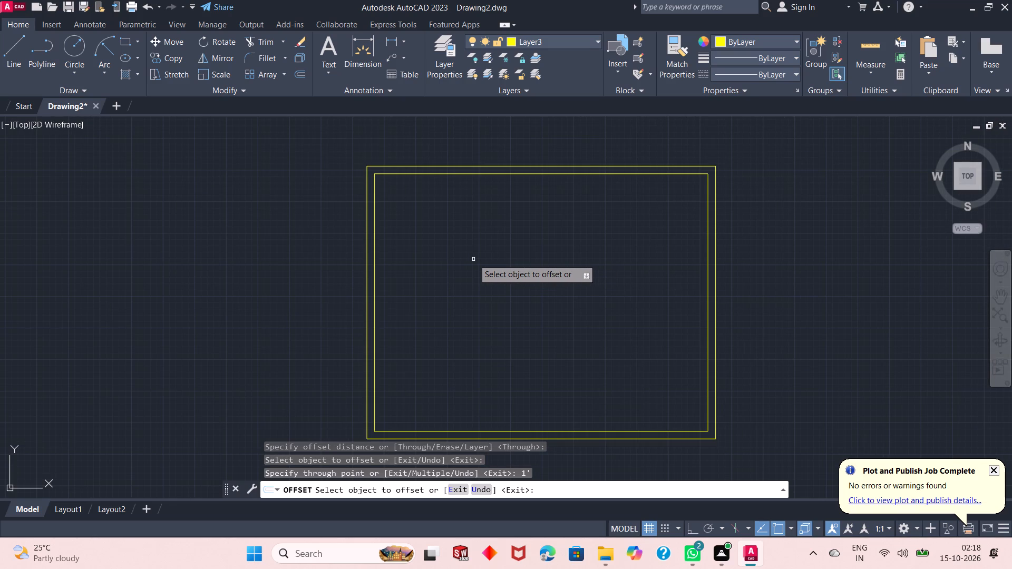
right_click(473, 259)
left_click(490, 269)
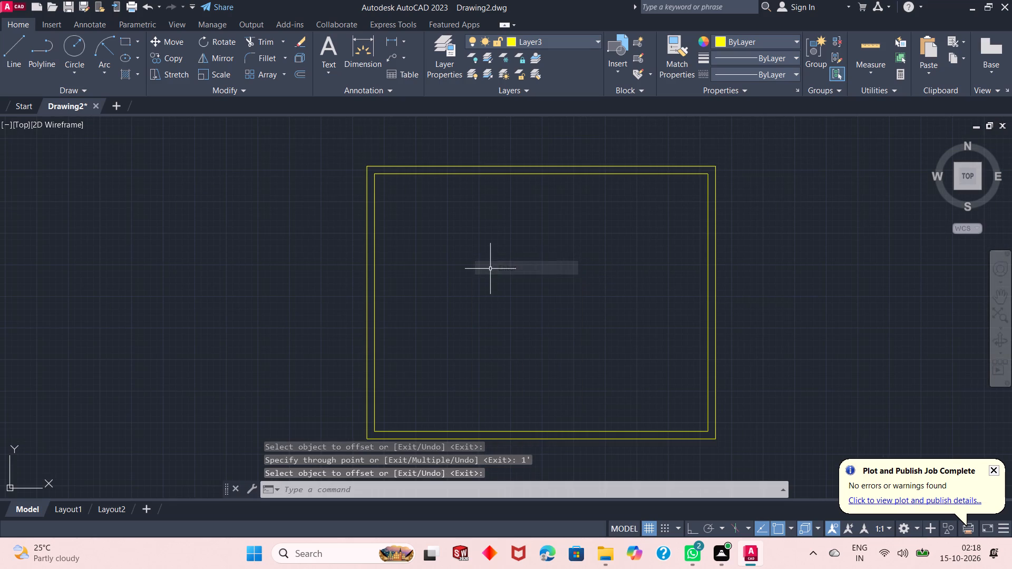
Explode the inner rectangle into separate lines.
left_click(298, 58)
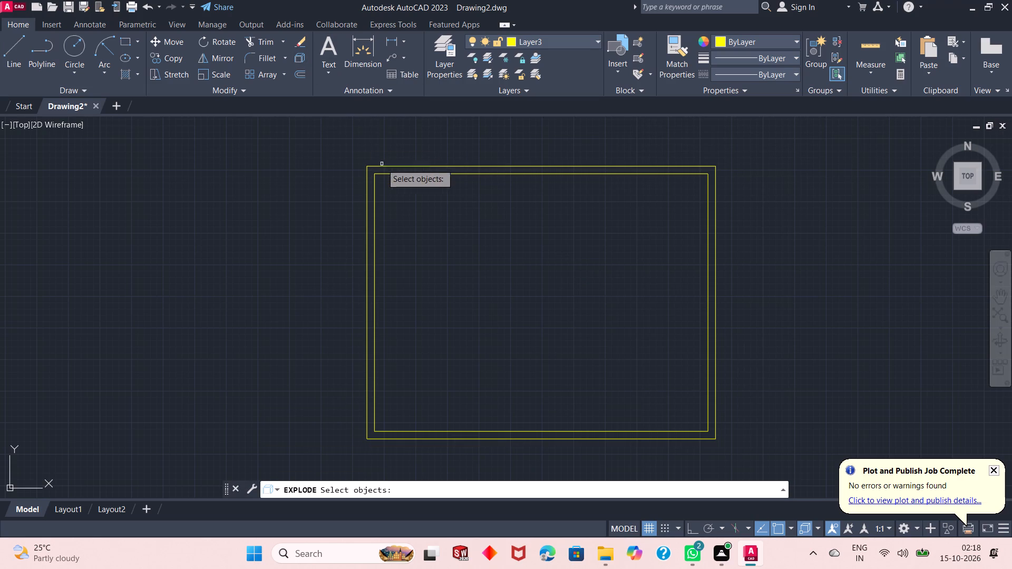
left_click(395, 172)
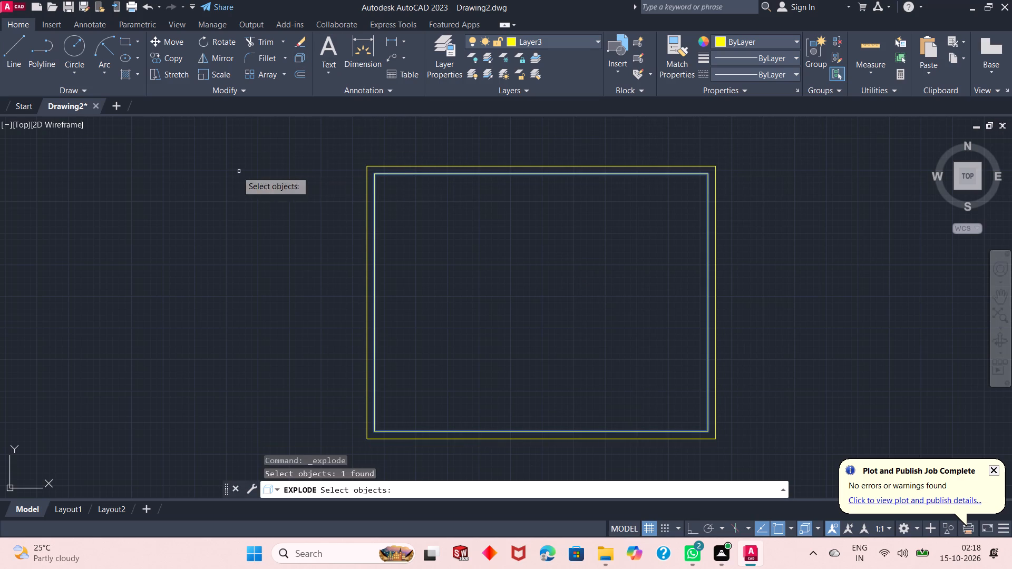
right_click(233, 173)
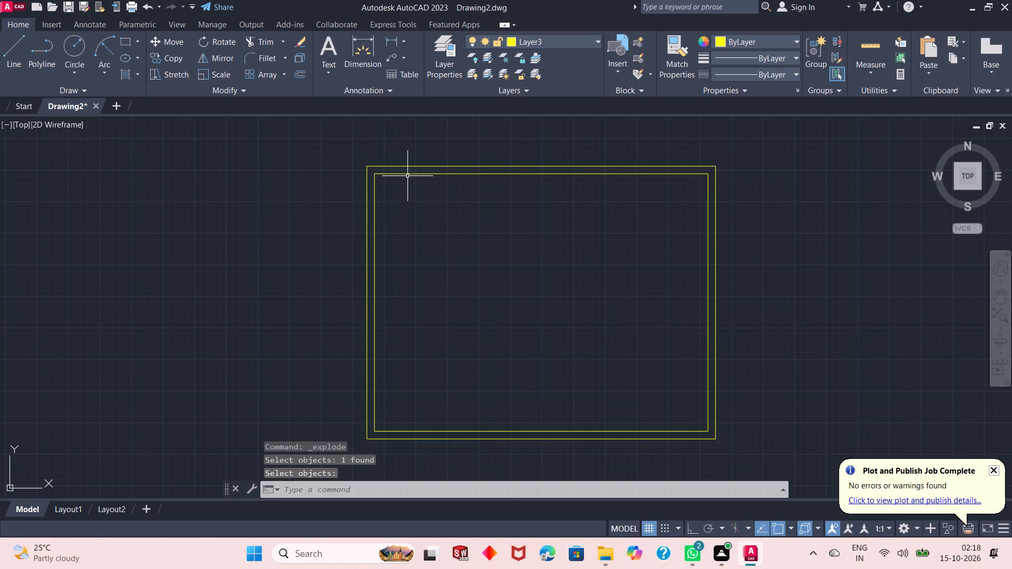
Create the left partition wall by offsetting the inner left wall line 13' inward and that new line a further 1' inward.
left_click(305, 76)
right_click(201, 150)
left_click(213, 156)
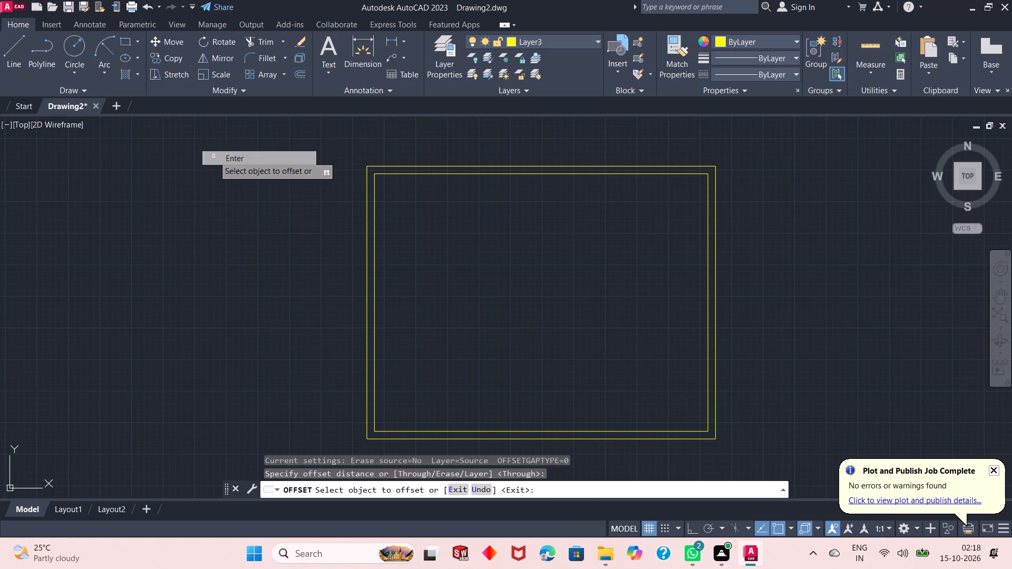
left_click(373, 266)
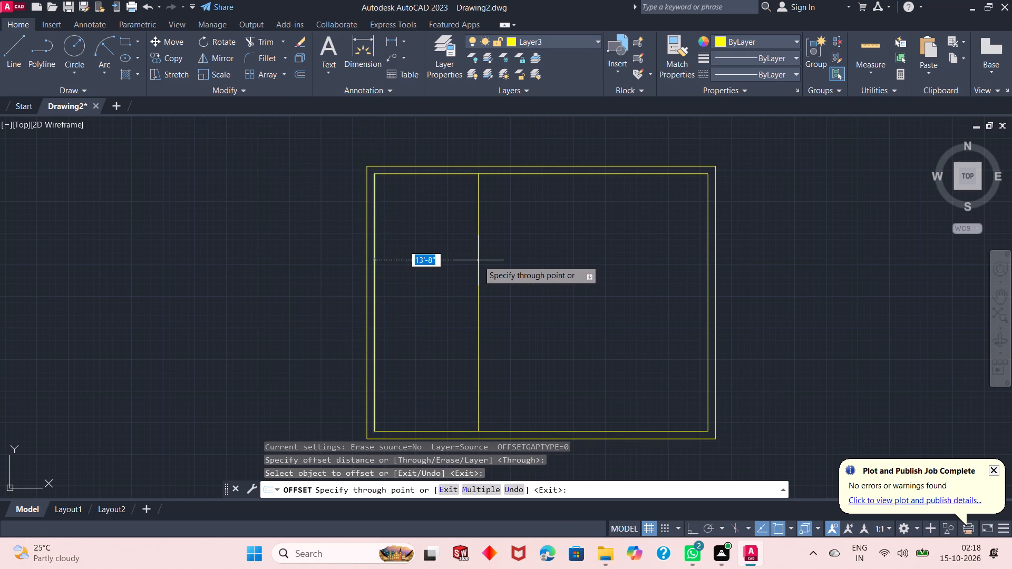
type("13'")
key("Return")
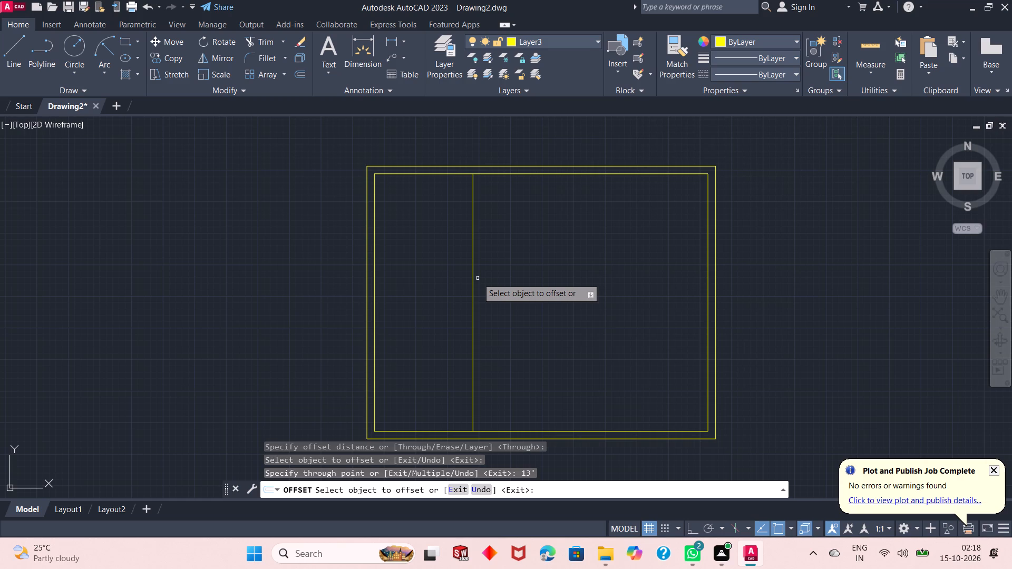
left_click(473, 306)
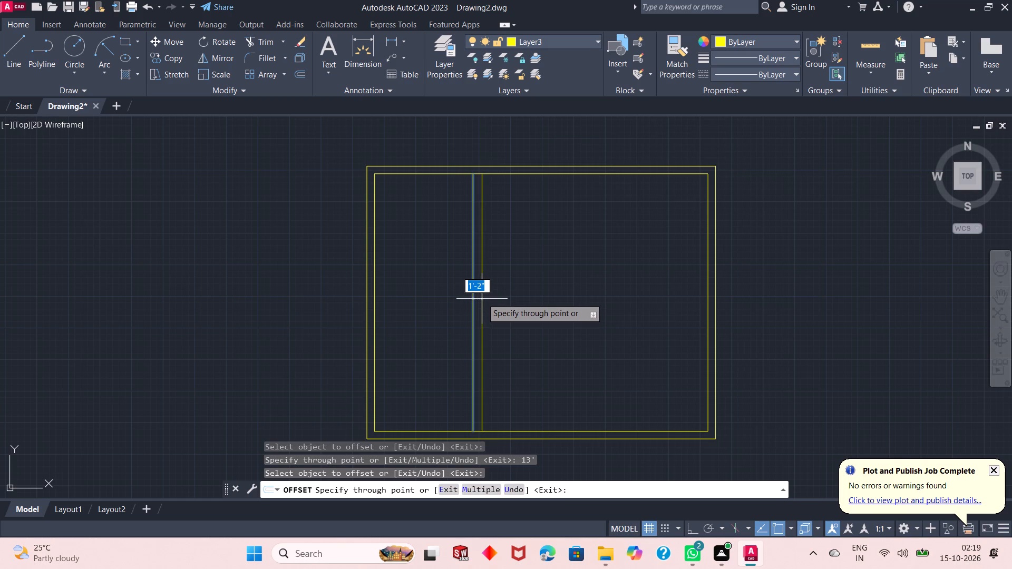
key("1")
key("apostrophe")
key("Return")
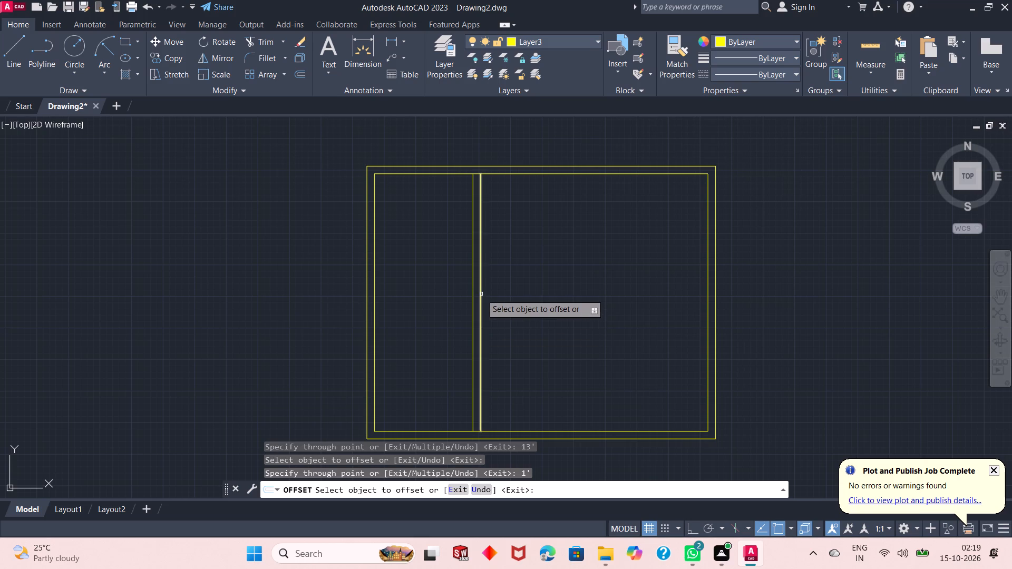
left_click(481, 293)
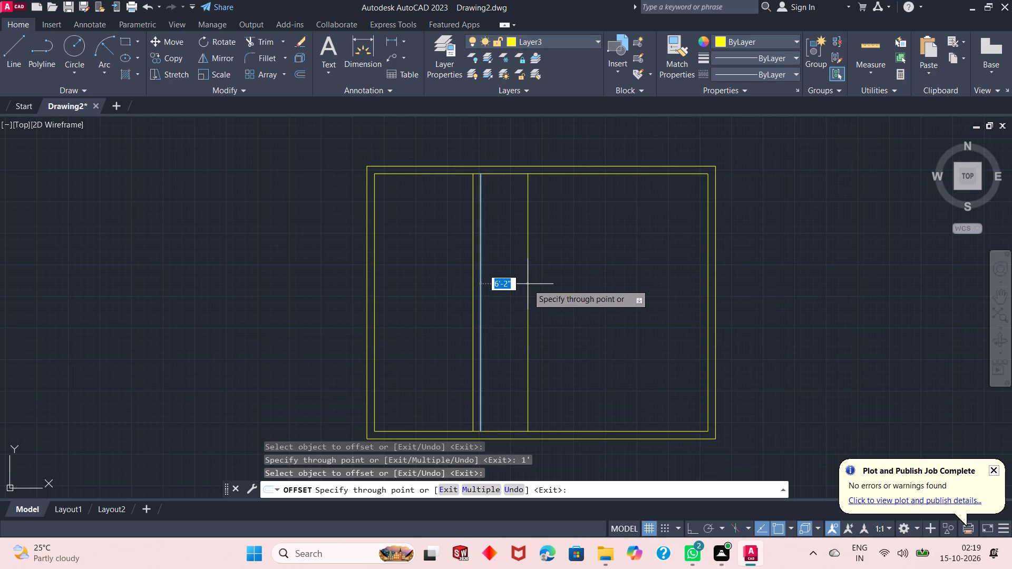
key("Escape")
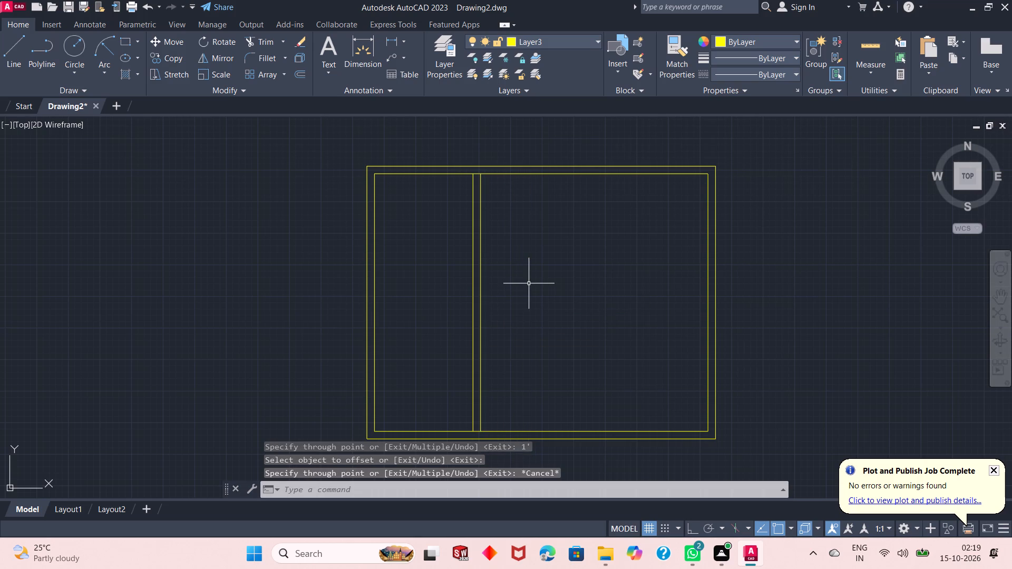
Create the right partition wall by offsetting the inner right wall line 13' inward and that new line a further 1' inward.
right_click(546, 282)
right_click(546, 282)
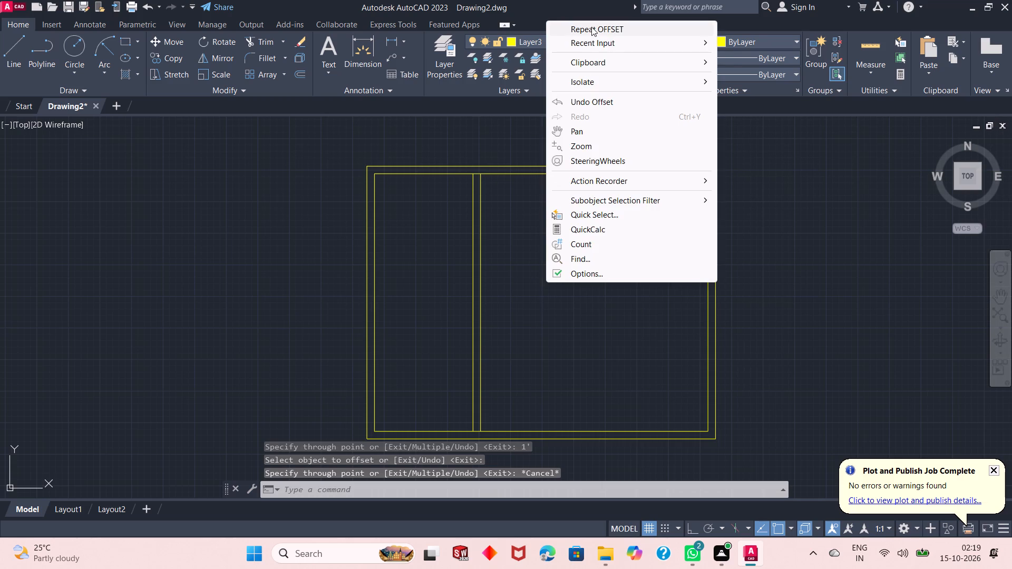
left_click(591, 27)
right_click(552, 216)
left_click(567, 225)
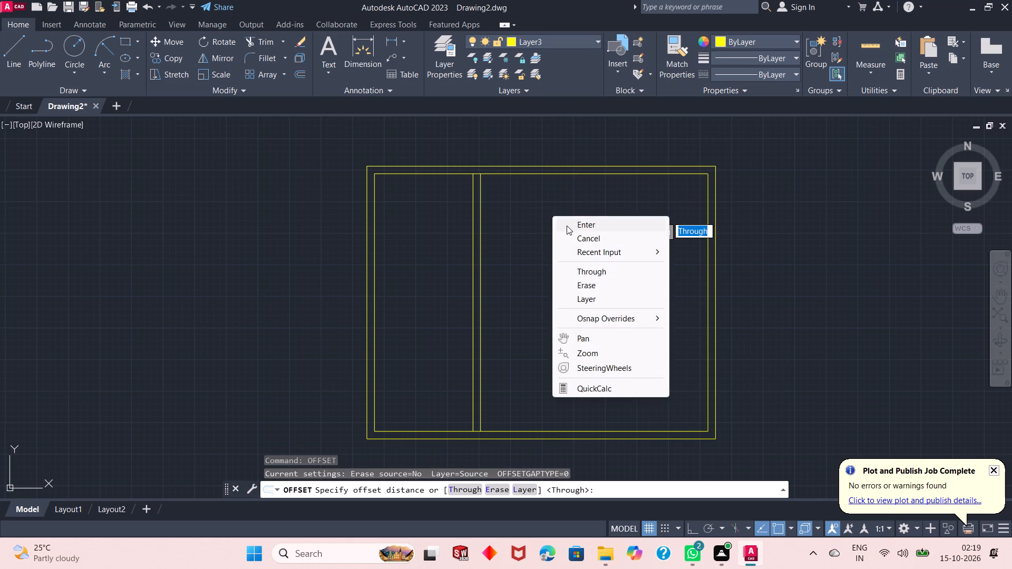
left_click(707, 242)
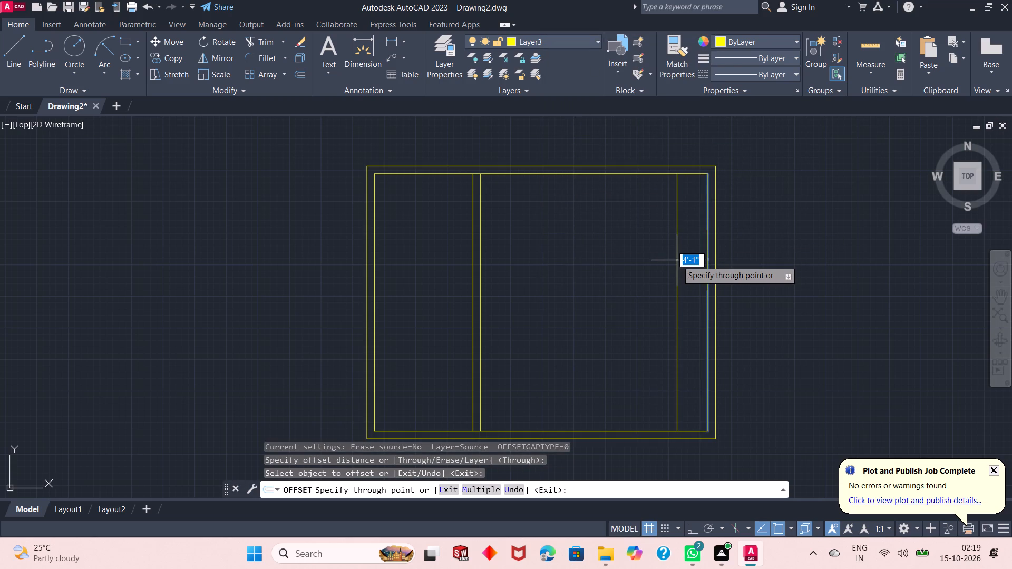
key("1")
type("3'")
key("Return")
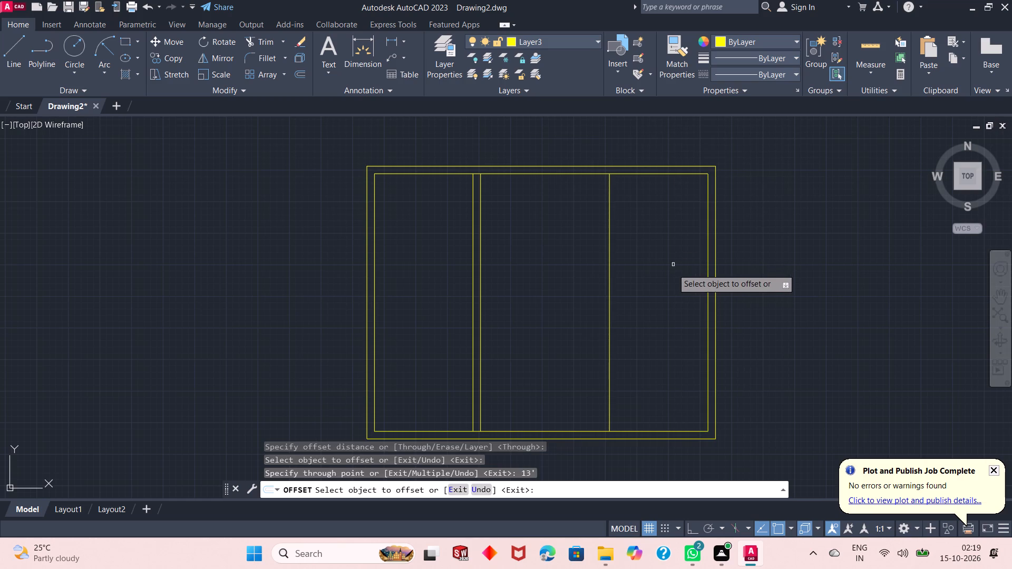
left_click(609, 284)
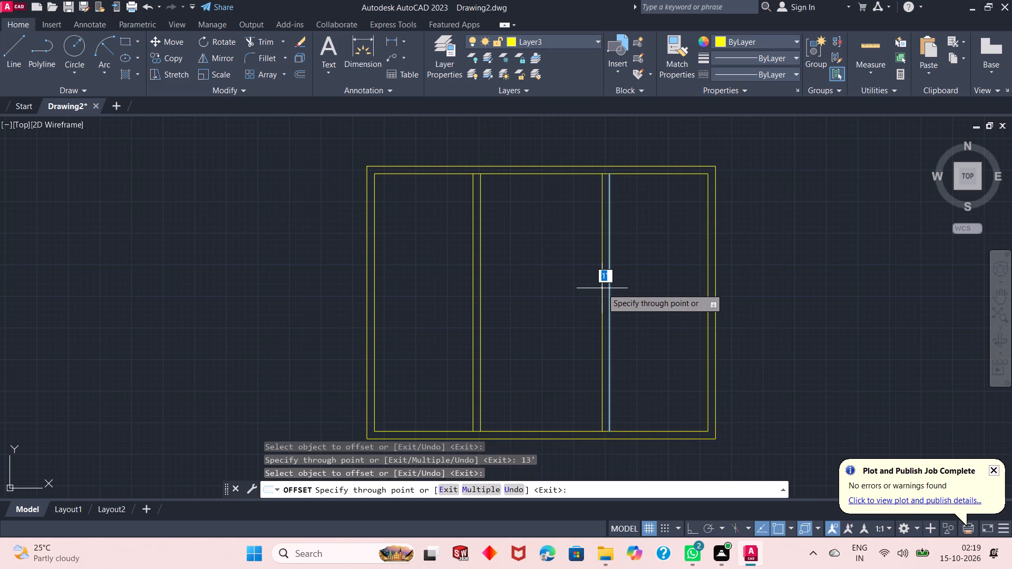
type("1'")
key("Return")
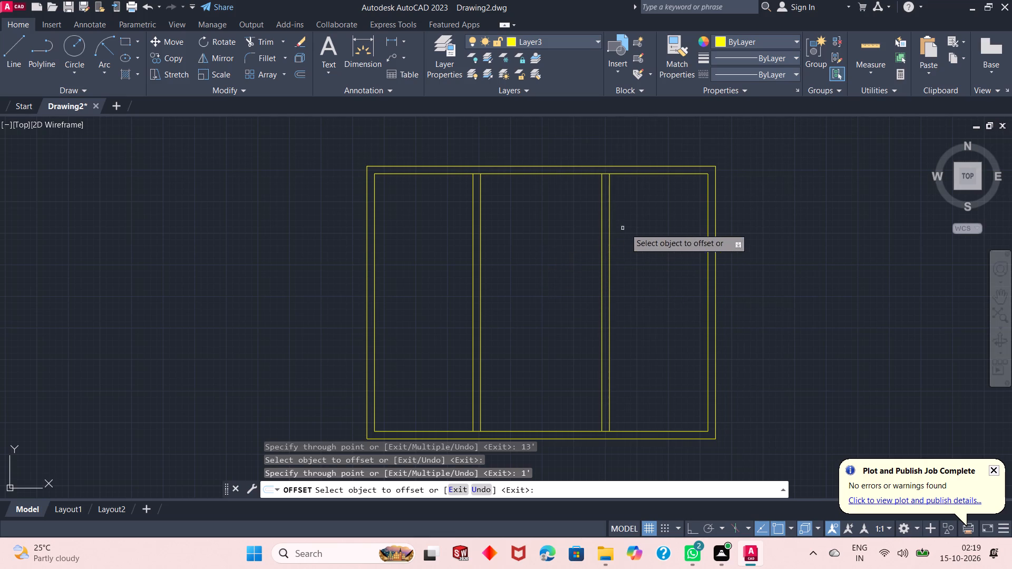
right_click(643, 222)
left_click(661, 227)
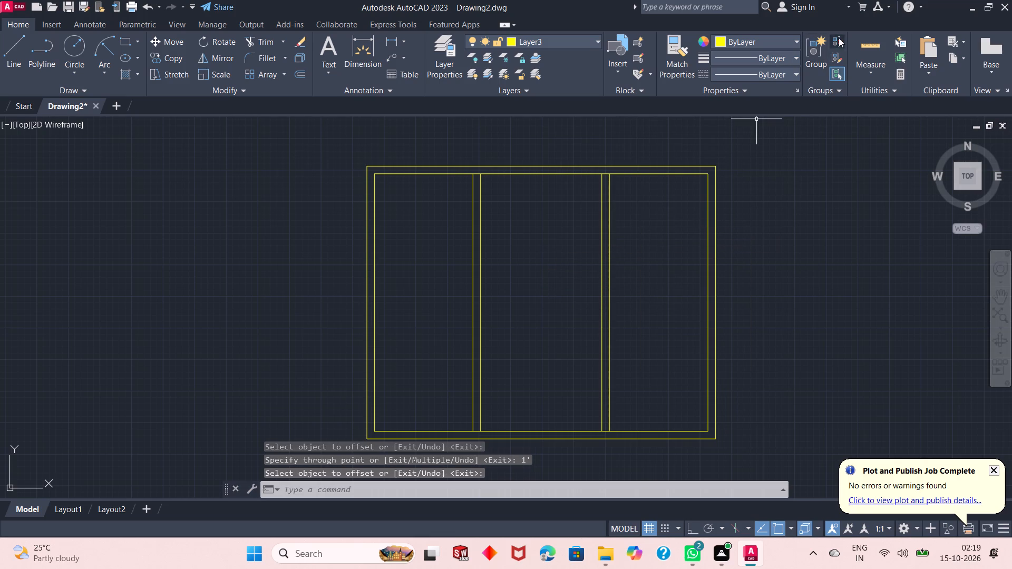
Quick-measure the width and height of the middle bay between the two partition walls.
left_click(860, 42)
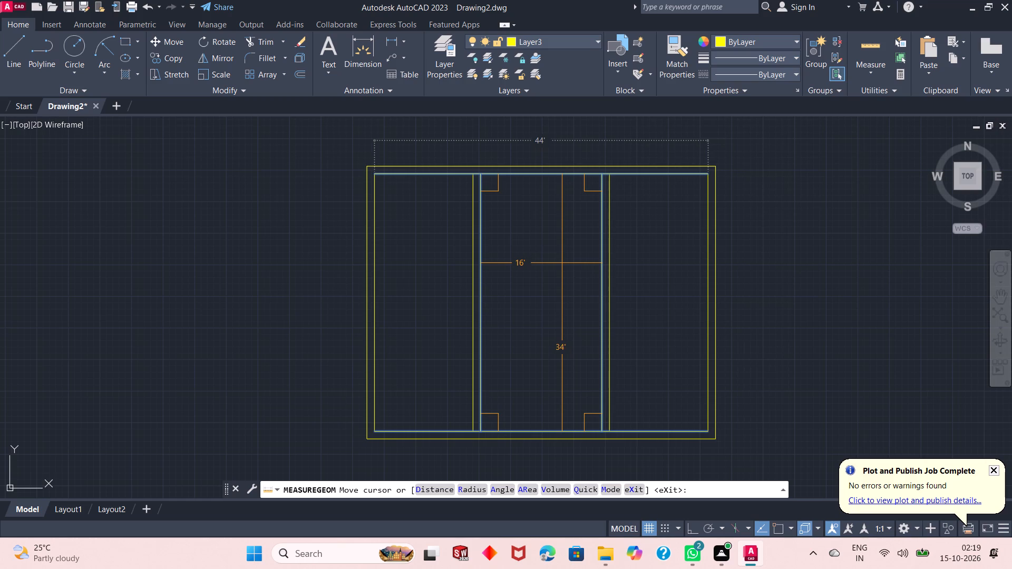
key("Escape")
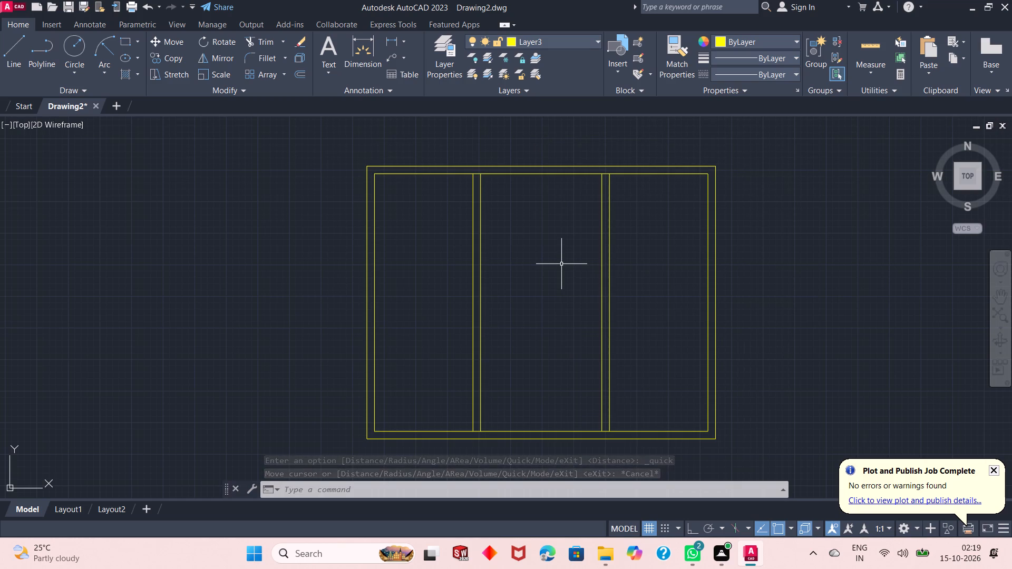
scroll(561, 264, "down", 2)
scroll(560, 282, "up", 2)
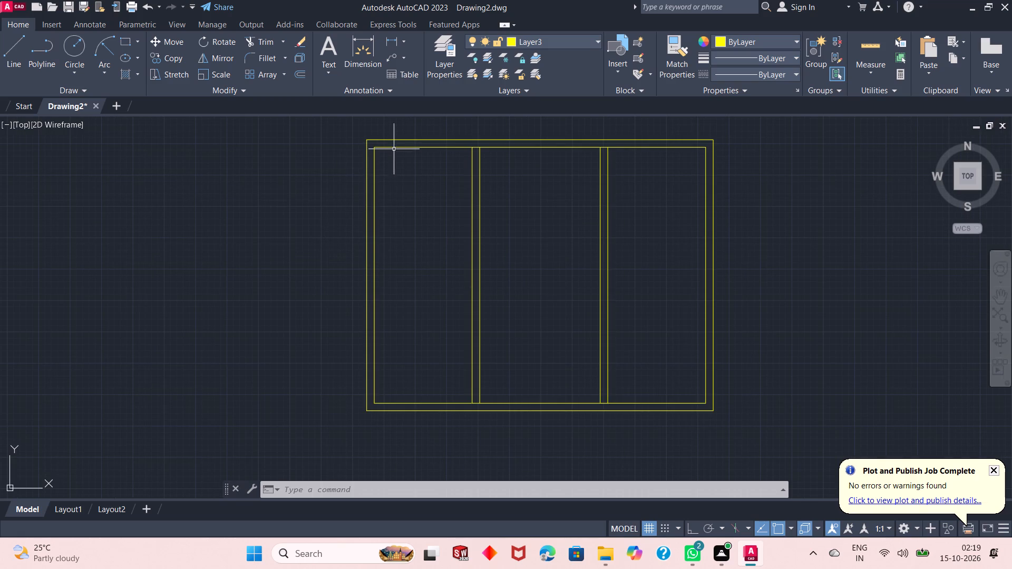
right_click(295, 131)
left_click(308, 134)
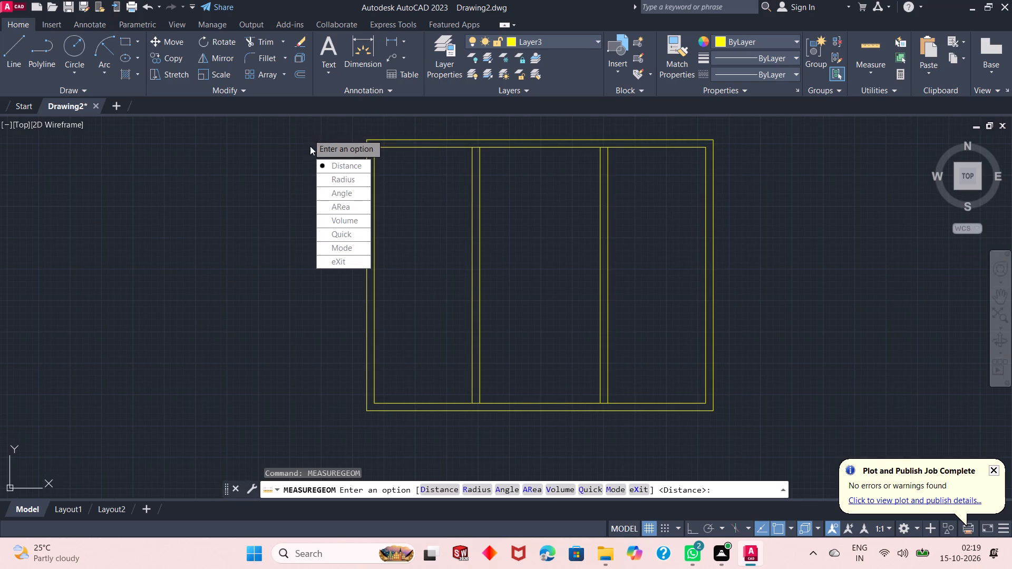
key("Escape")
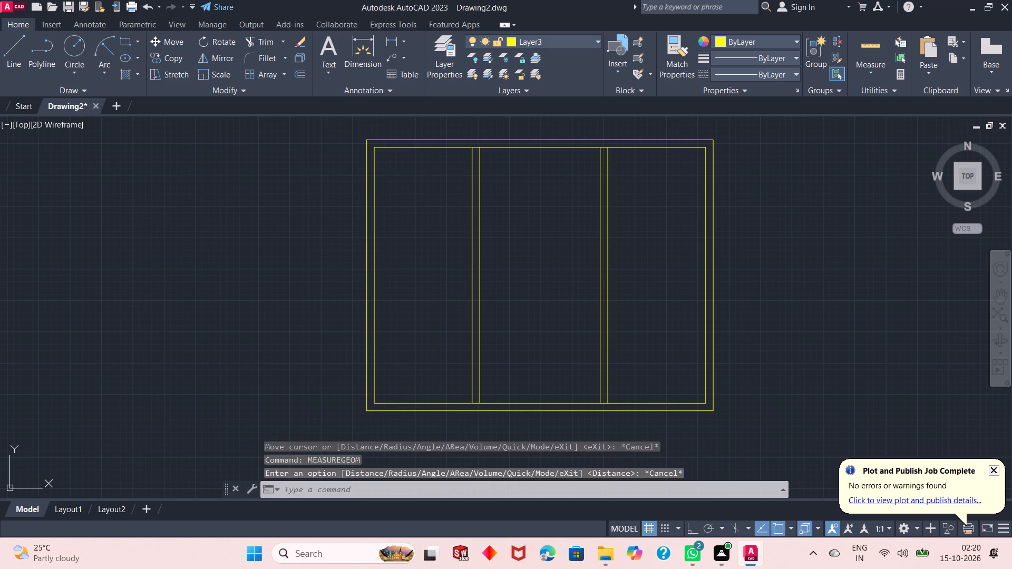
Create a horizontal partition wall by offsetting the inner top wall line 11'6" downward and that new line a further 1' down.
scroll(190, 147, "up", 1)
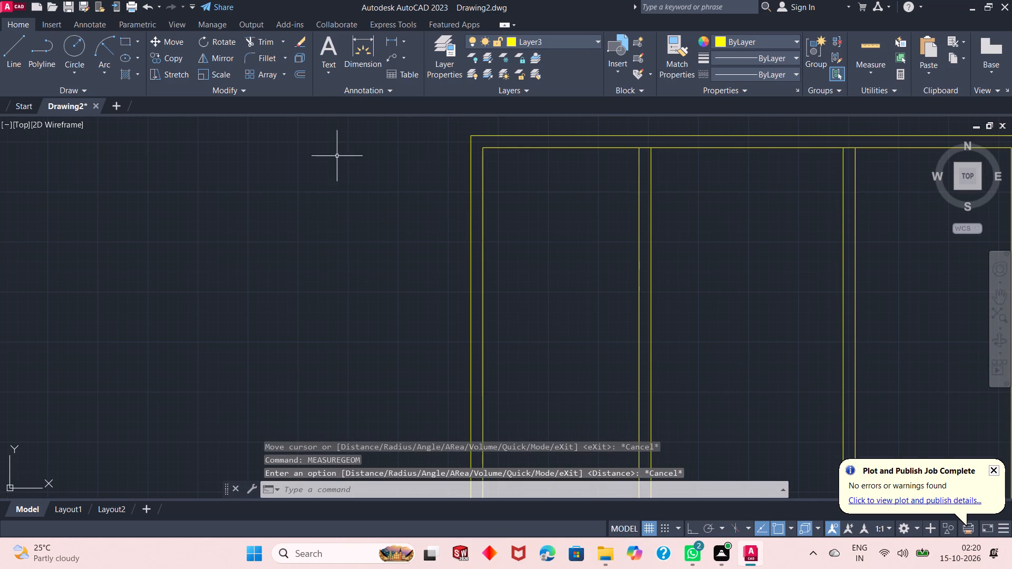
left_click(301, 77)
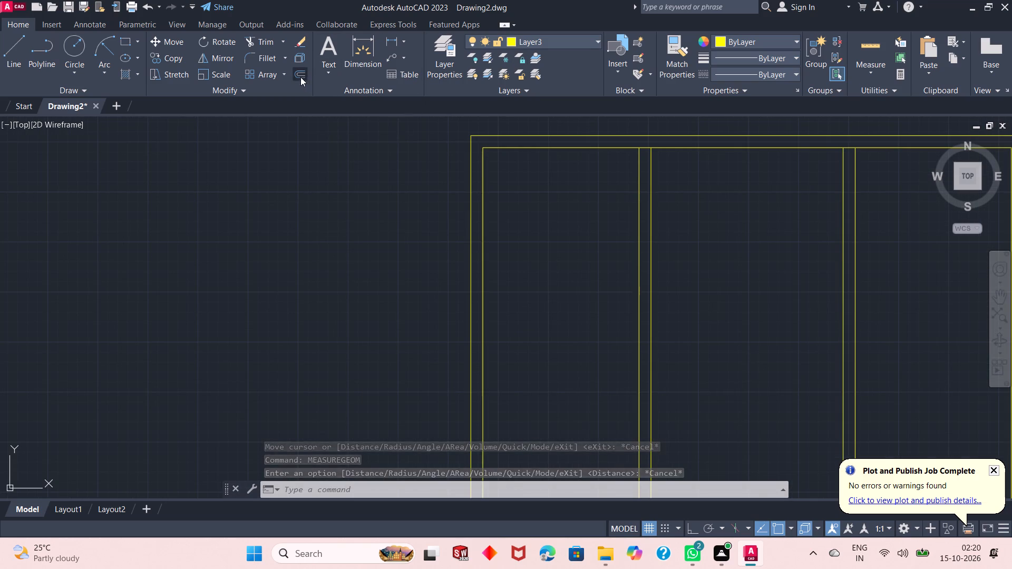
right_click(258, 184)
left_click(269, 188)
scroll(381, 234, "up", 1)
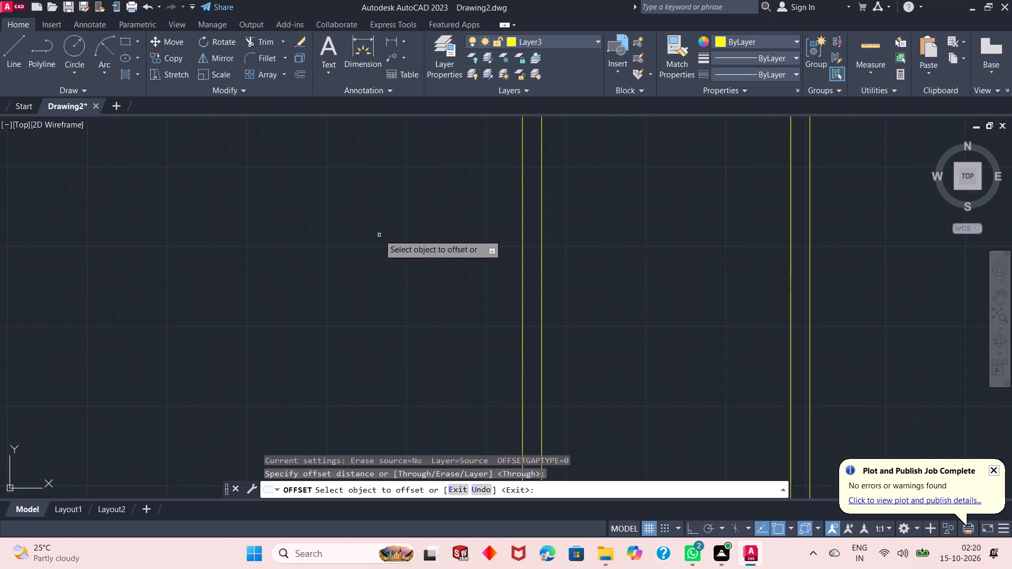
scroll(365, 220, "down", 4)
scroll(435, 211, "up", 2)
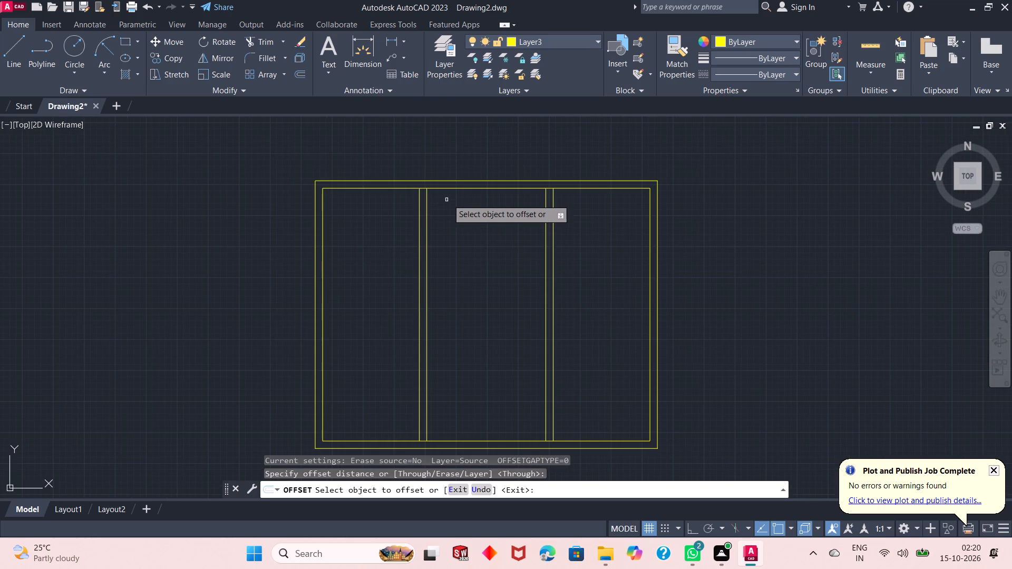
left_click(458, 188)
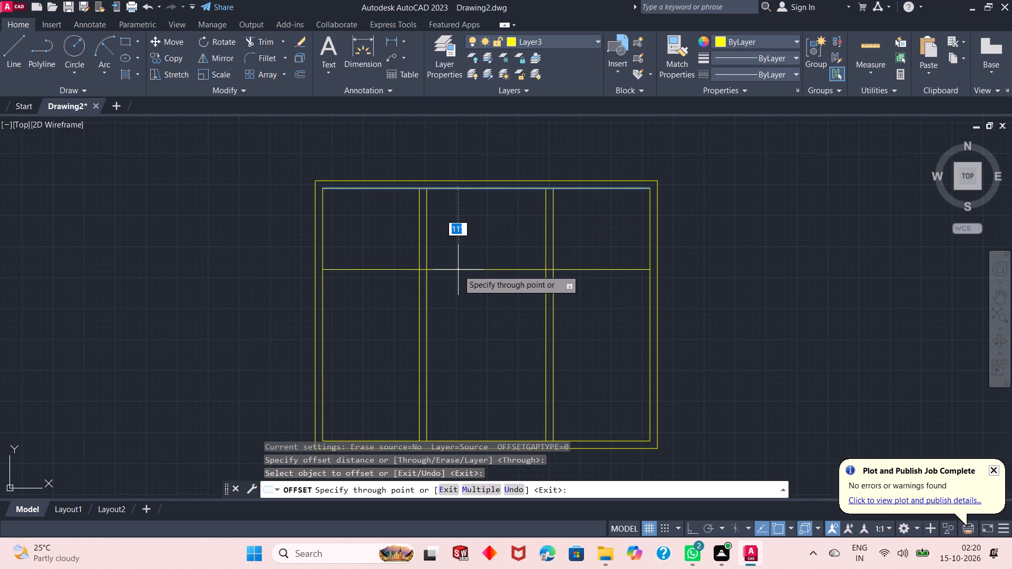
type("11'6\"")
key("Return")
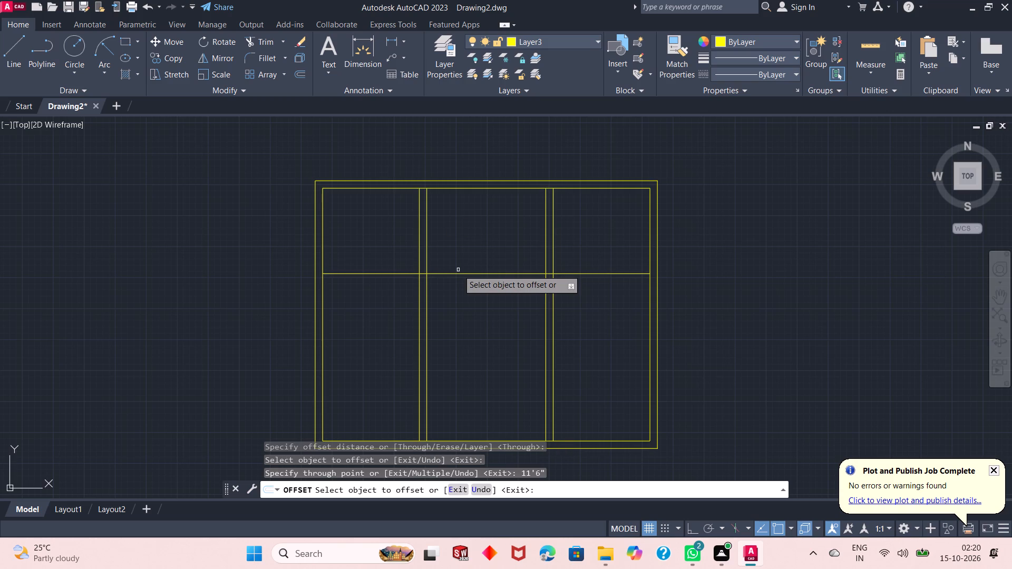
left_click(472, 272)
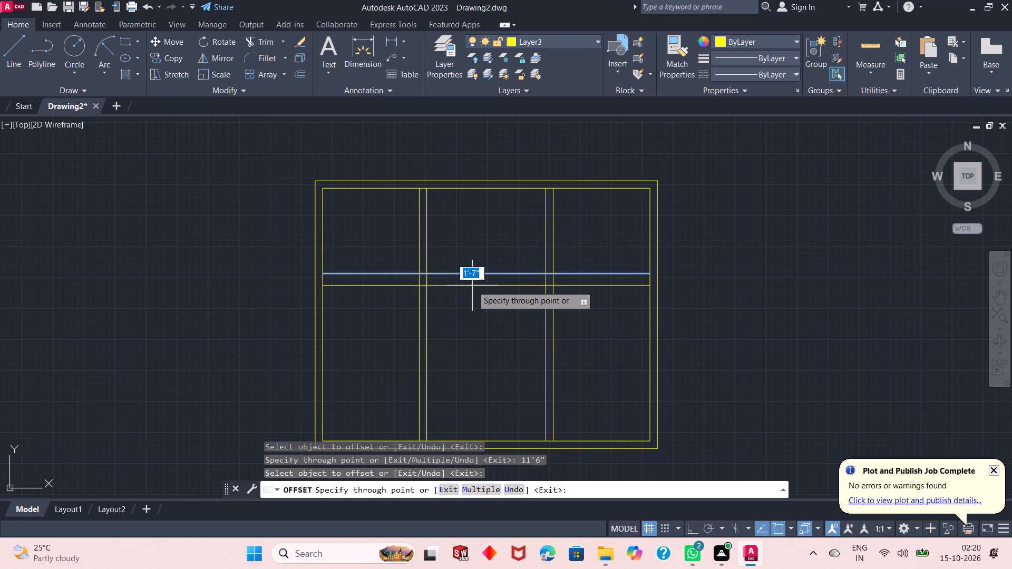
key("1")
key("apostrophe")
key("Return")
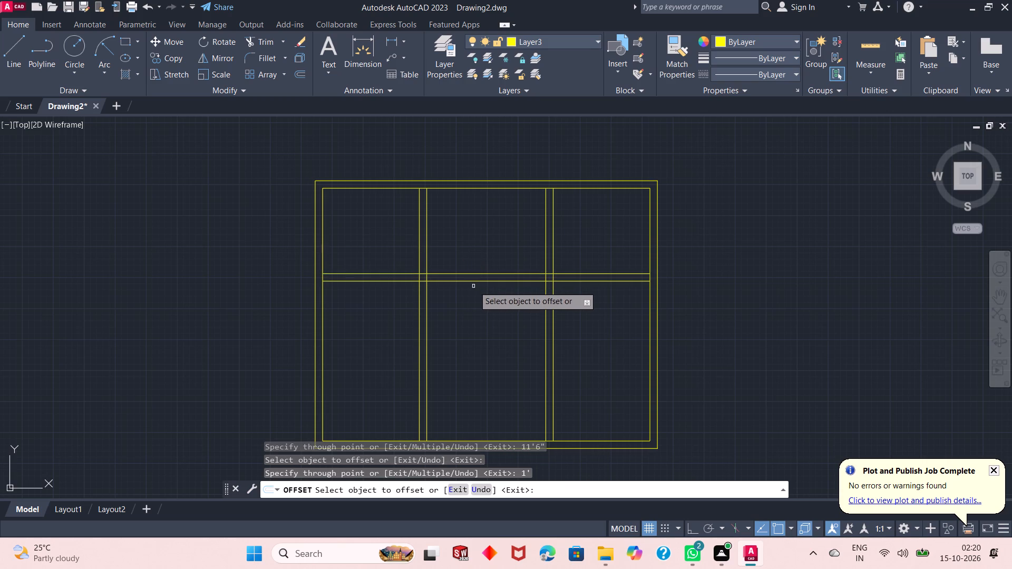
Create a second horizontal partition wall by offsetting the first one's lower line 8' downward and that new line a further 1' down.
left_click(483, 280)
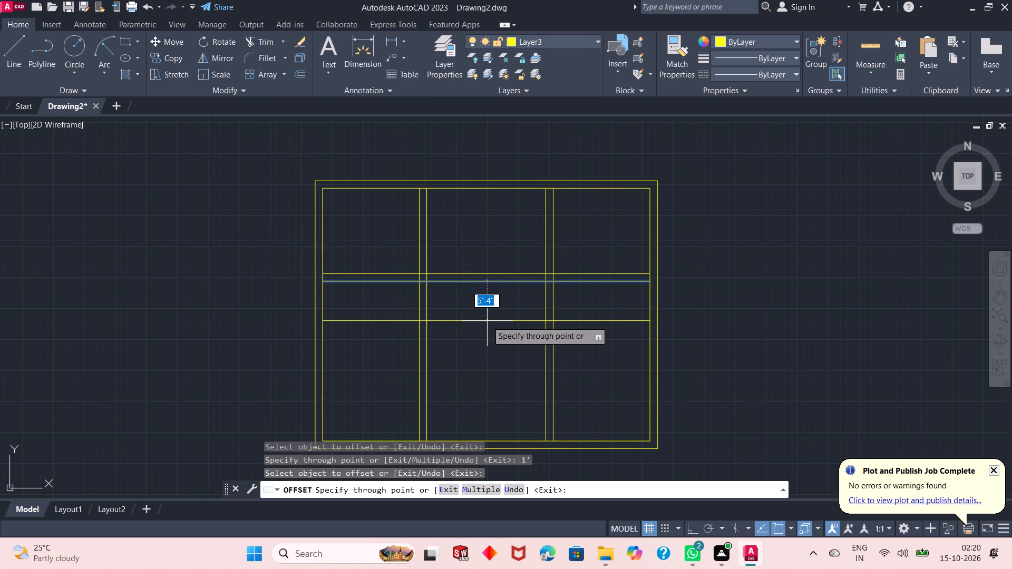
type("8'")
key("Return")
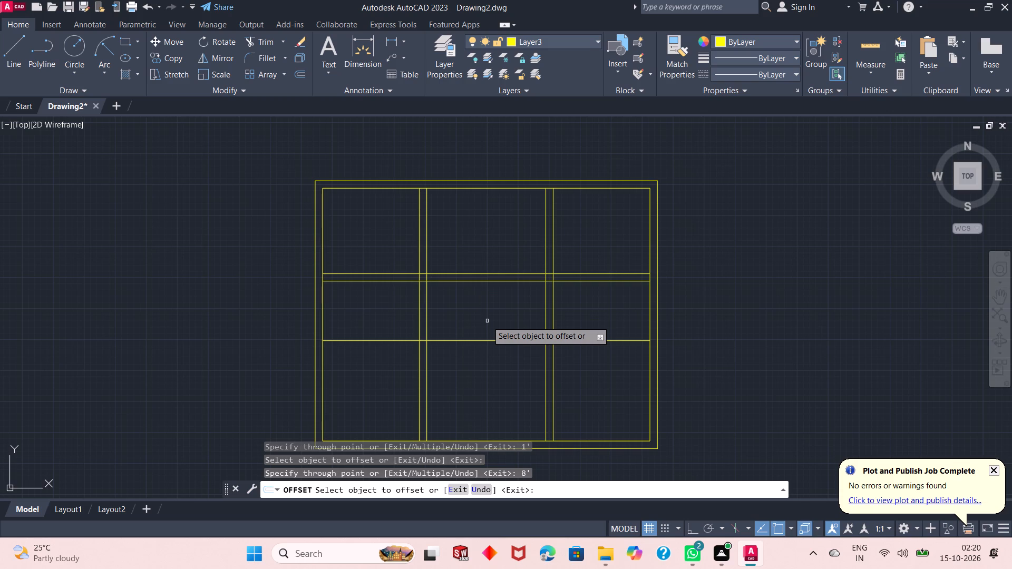
left_click(477, 340)
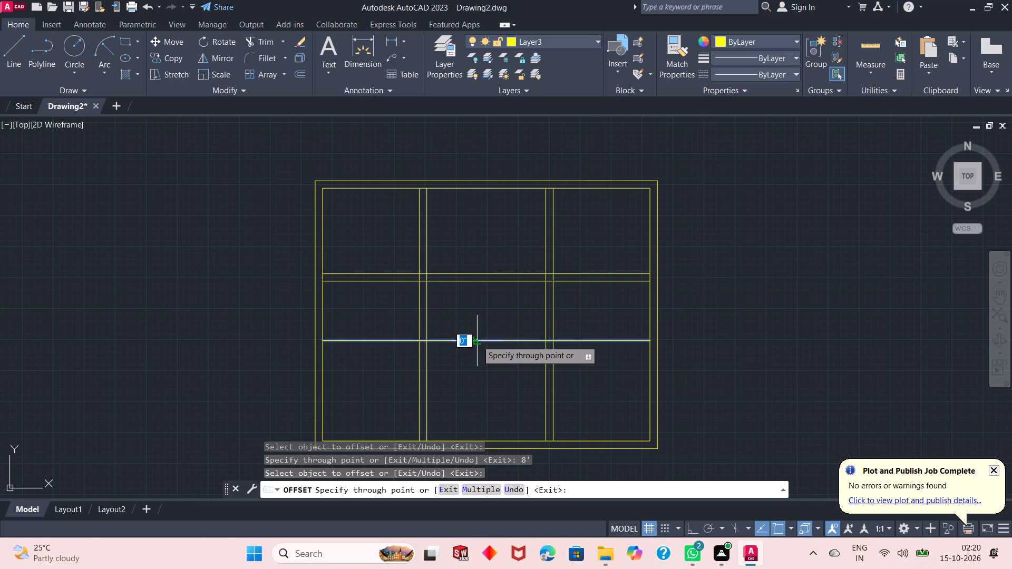
type("1'")
key("Return")
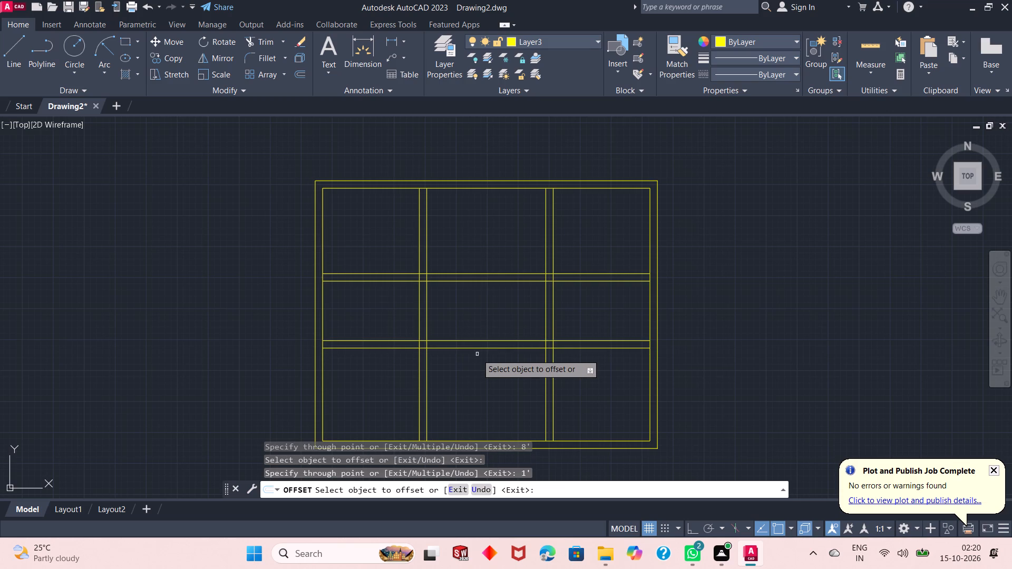
Create a third horizontal partition wall by offsetting the second one's lower line 8' downward and that new line a further 1' down.
left_click(476, 348)
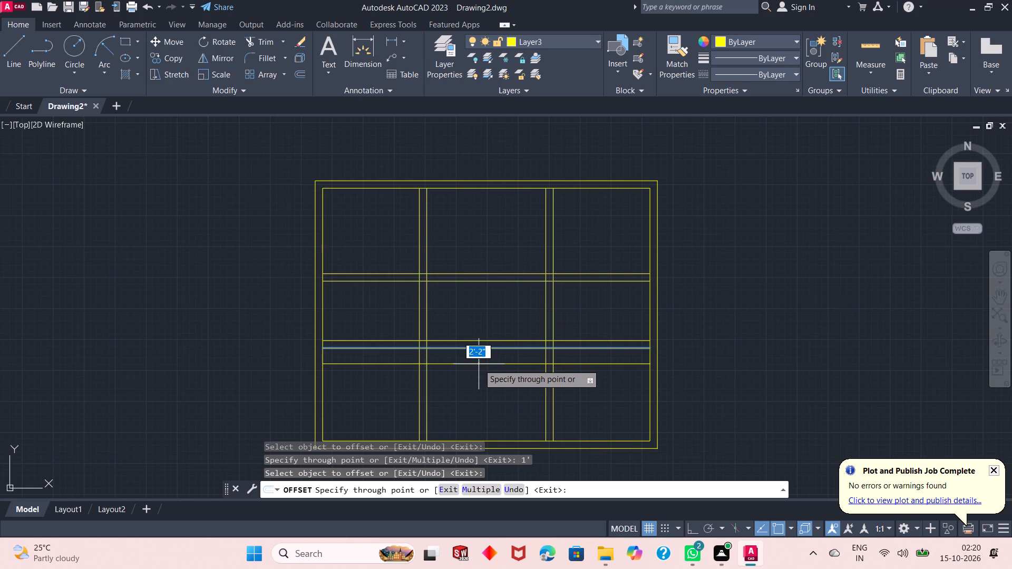
type("8'")
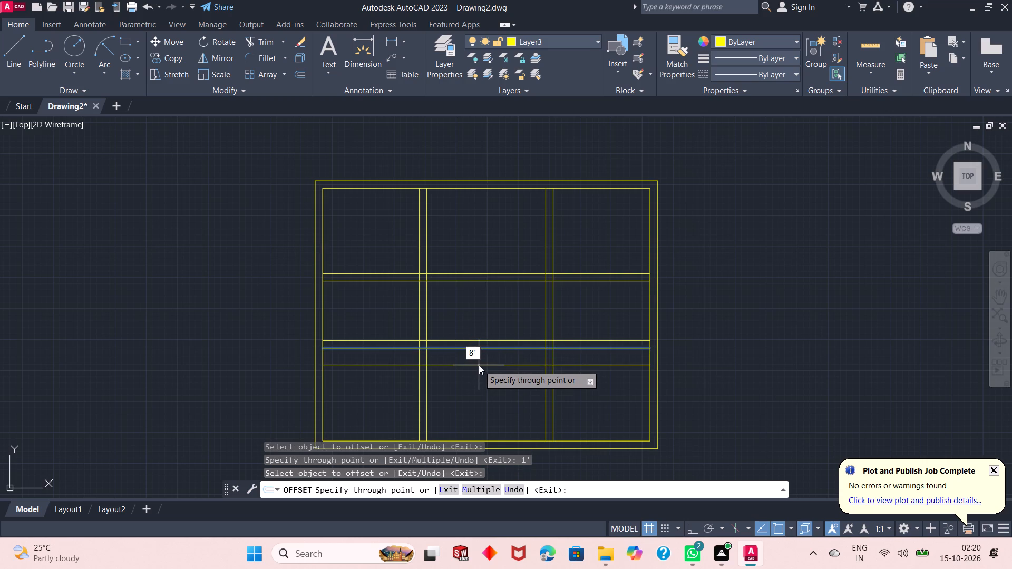
key("Return")
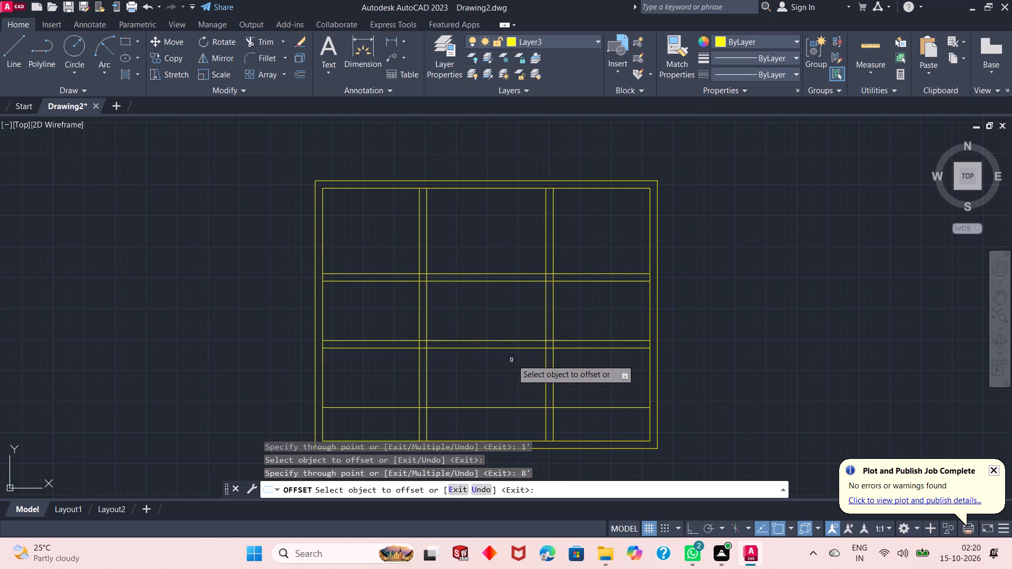
scroll(491, 367, "down", 2)
scroll(478, 398, "up", 2)
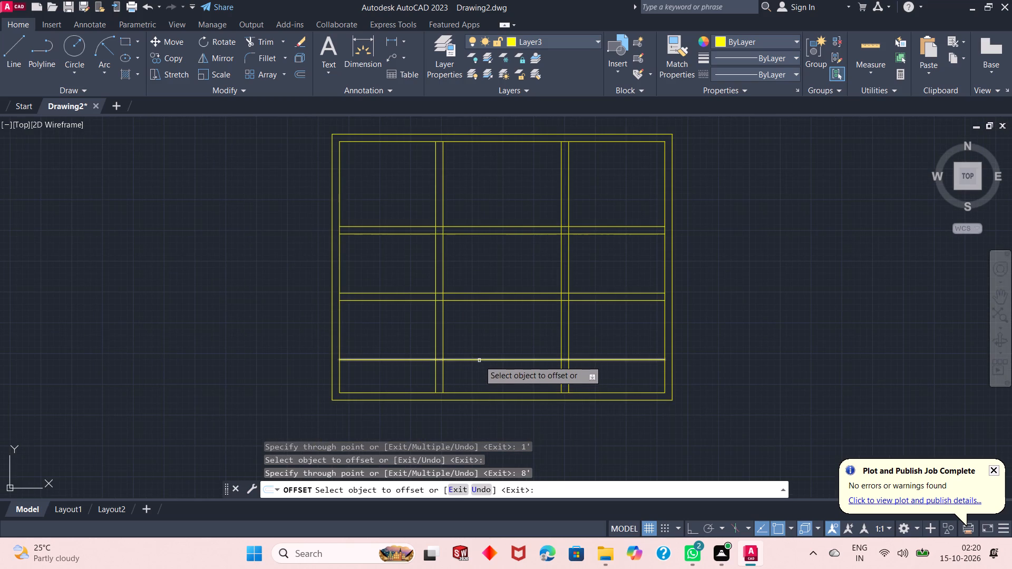
left_click(479, 359)
type("1'")
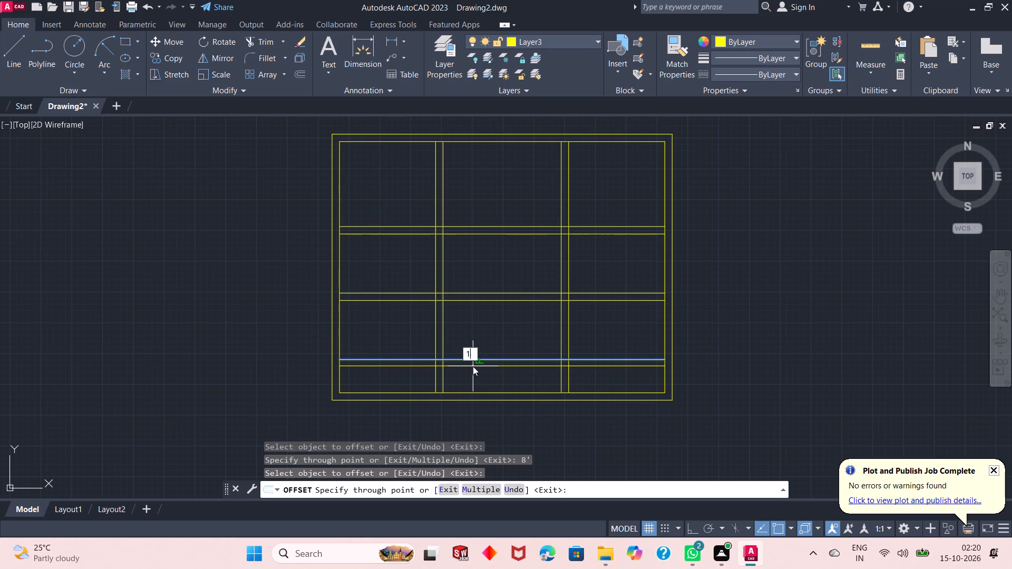
key("Return")
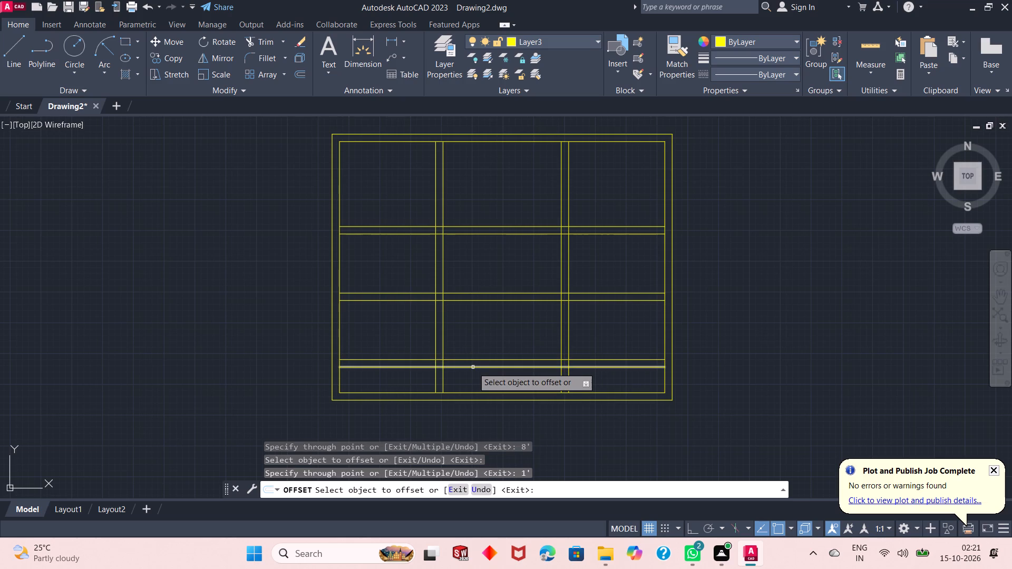
Offset the inner left wall line 5'6" inward to start another vertical partition in the left bay.
scroll(473, 367, "down", 1)
scroll(473, 368, "up", 1)
scroll(480, 357, "down", 1)
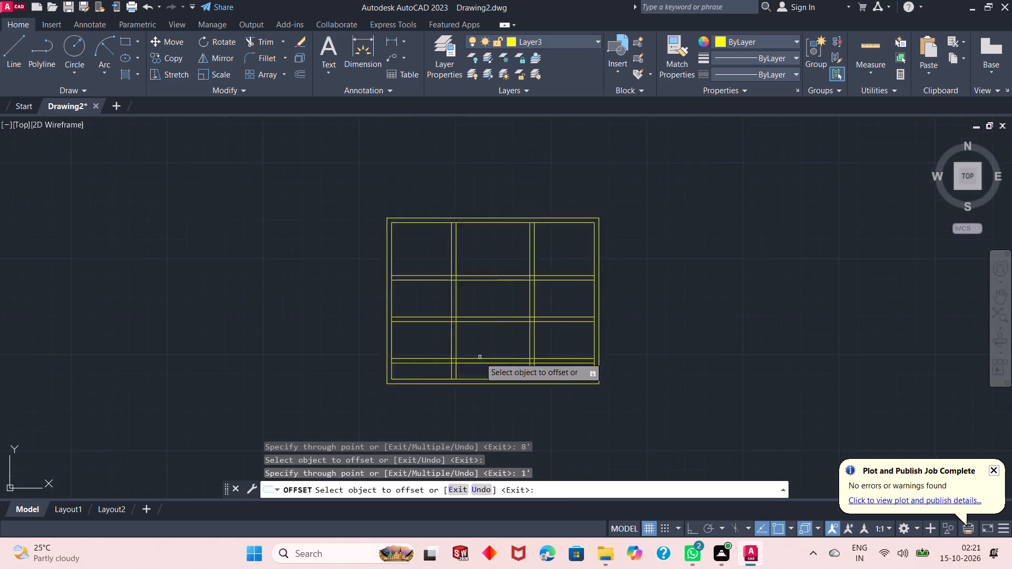
scroll(480, 357, "down", 1)
scroll(459, 329, "up", 2)
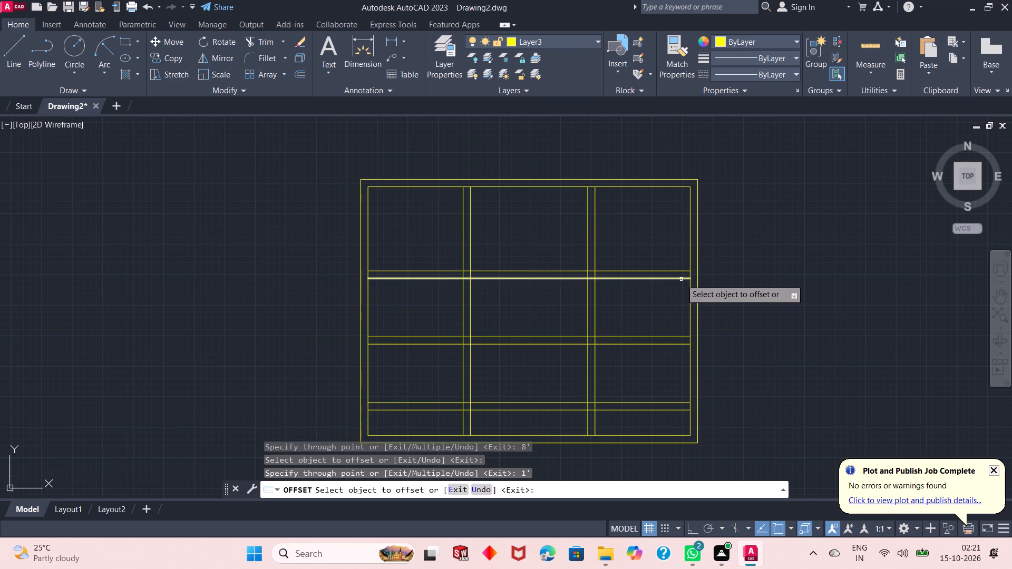
left_click(366, 304)
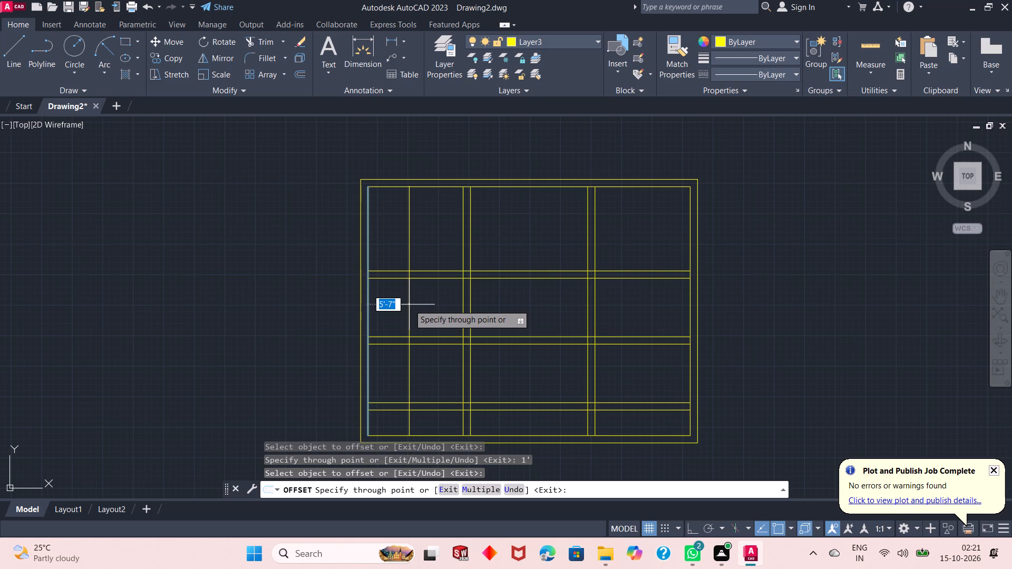
type("5'6\"")
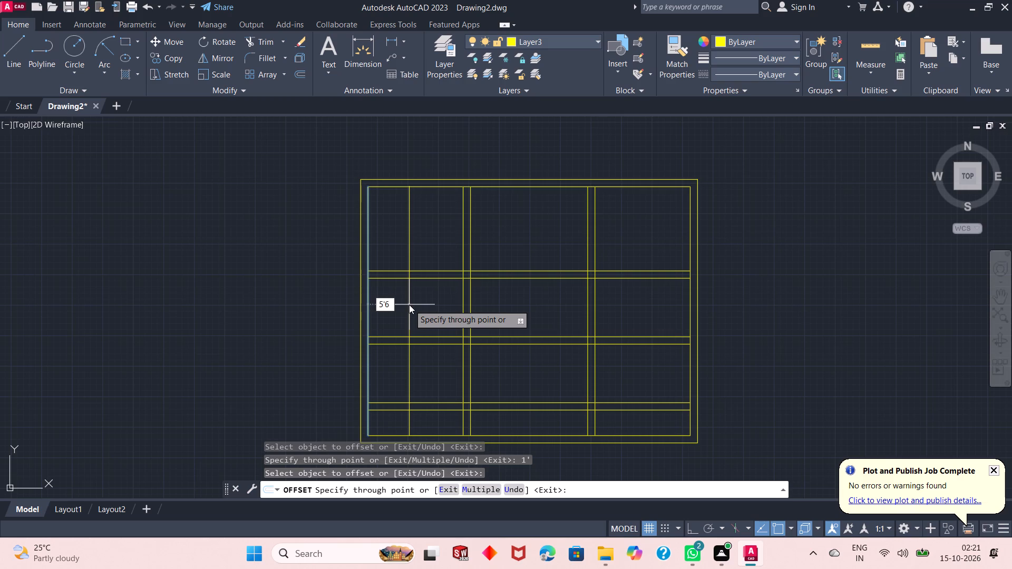
key("Return")
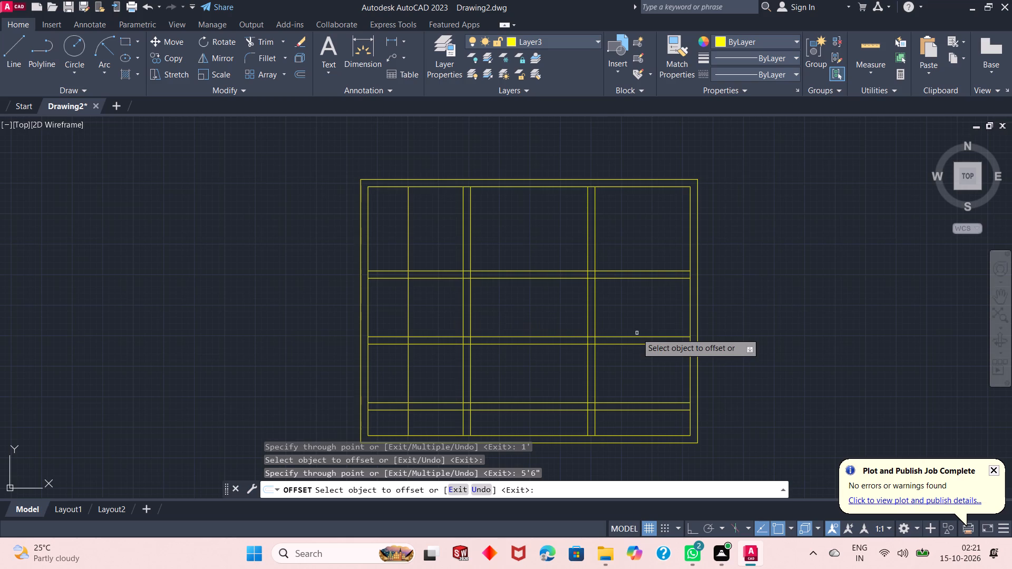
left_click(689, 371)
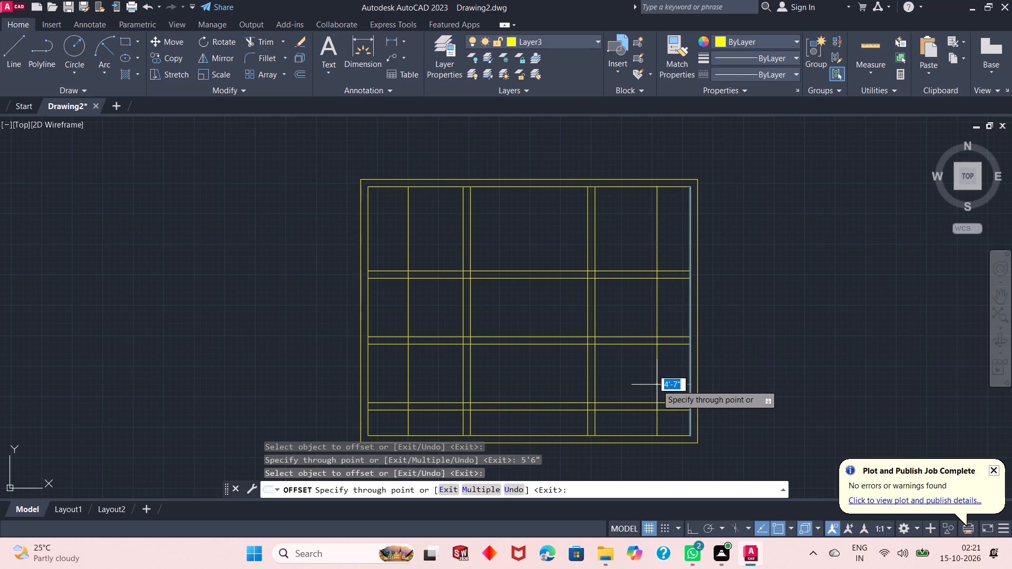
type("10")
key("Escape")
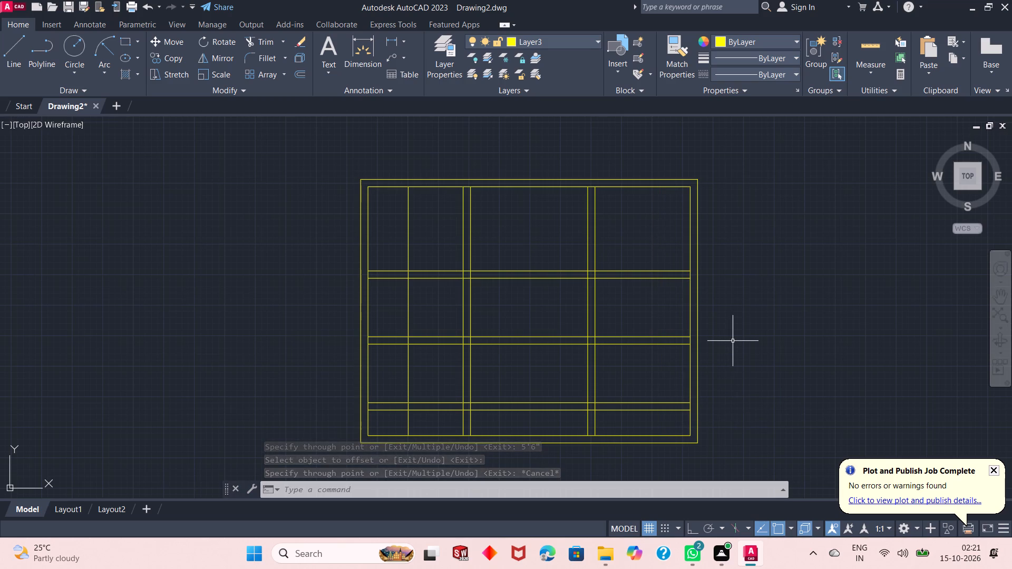
Give the left-bay partition its 1' thickness by offsetting its line 1' inward, and end the offset.
right_click(234, 165)
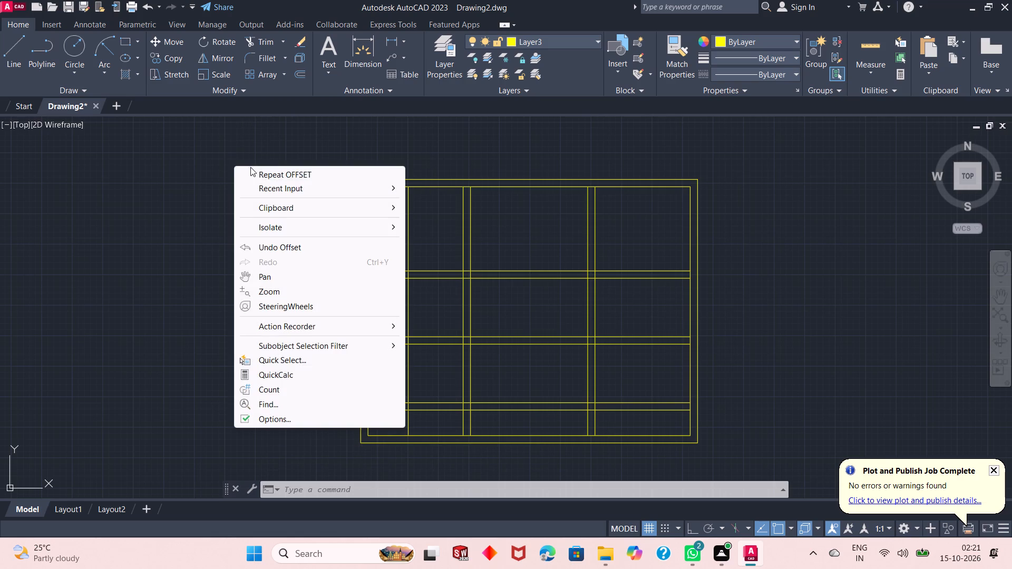
left_click(285, 174)
right_click(310, 180)
left_click(318, 182)
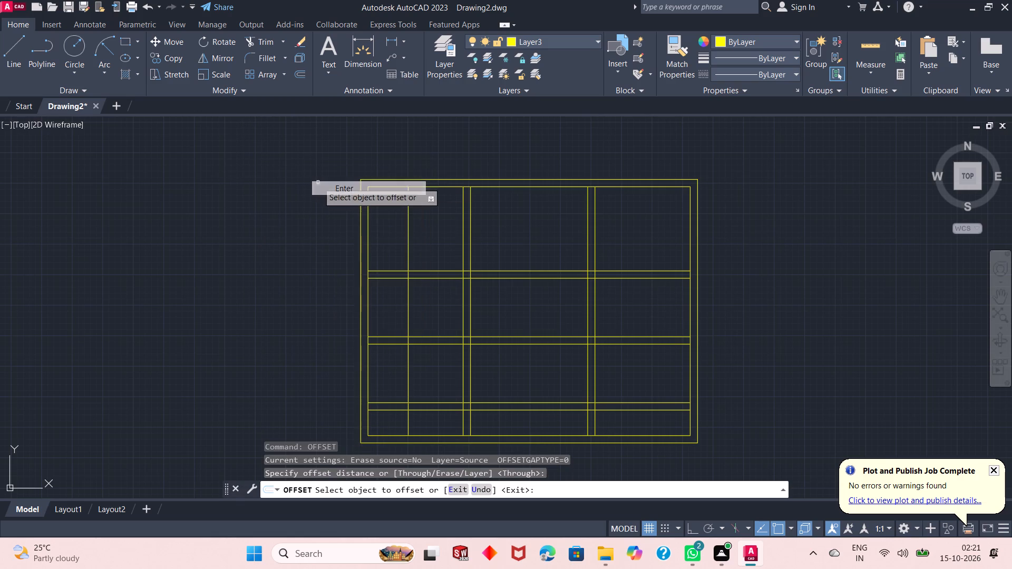
left_click(408, 222)
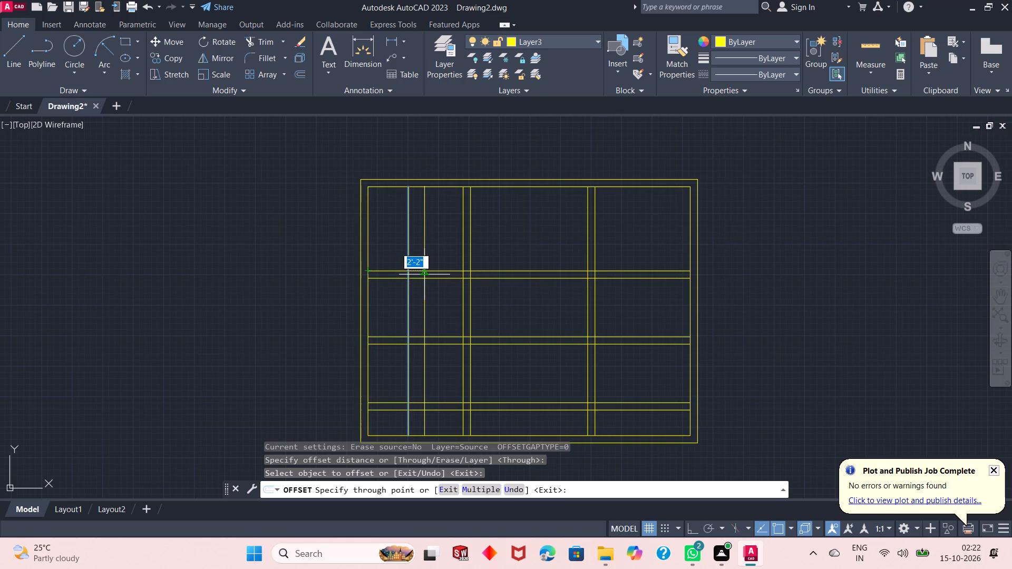
type("1'")
key("Return")
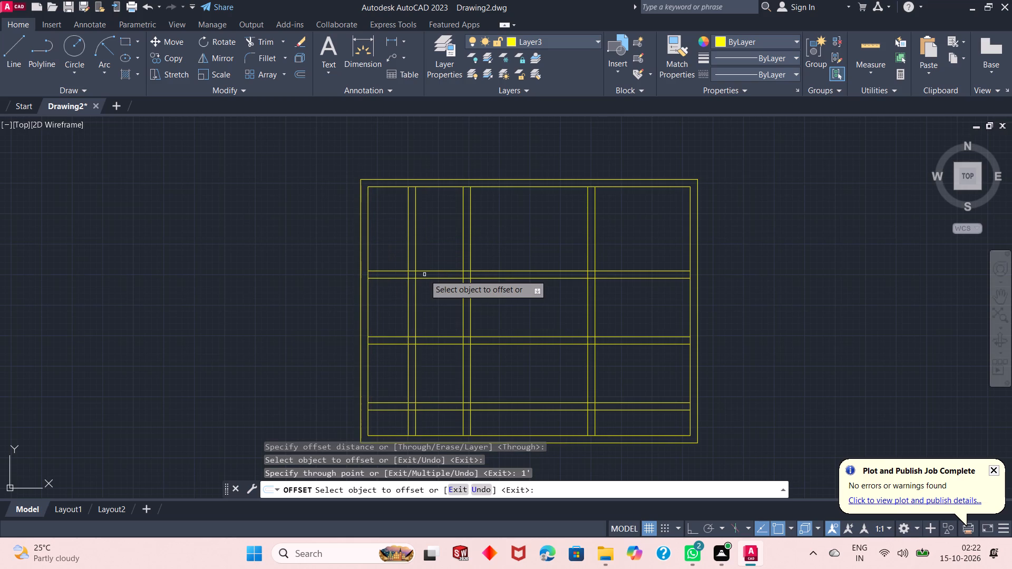
right_click(188, 227)
left_click(207, 241)
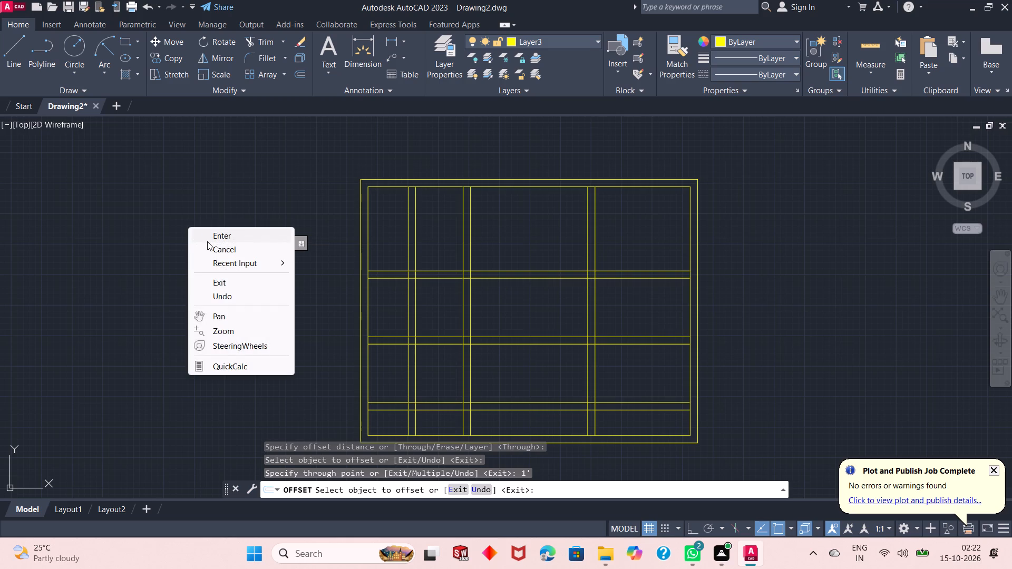
Trim both lines of the left-bay partition out of the top-left room, above the upper horizontal wall.
scroll(447, 275, "down", 2)
scroll(491, 307, "up", 1)
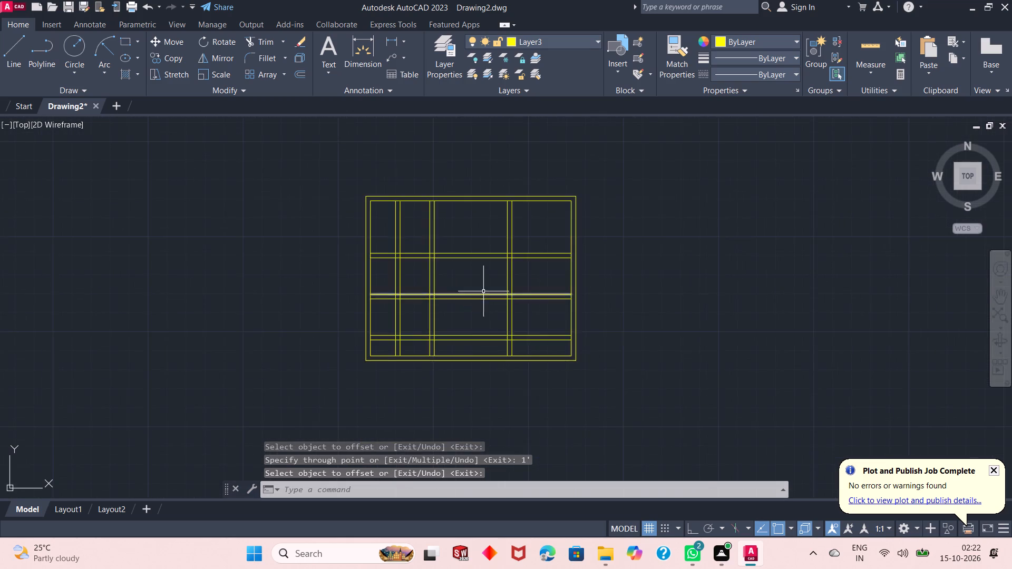
scroll(478, 287, "up", 1)
scroll(475, 280, "down", 1)
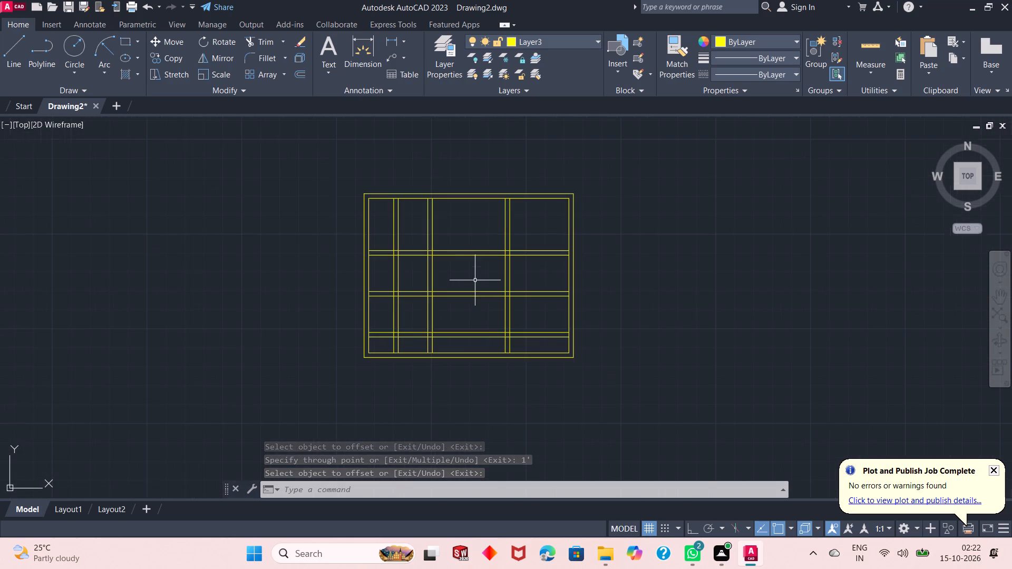
scroll(461, 265, "up", 1)
scroll(461, 265, "down", 1)
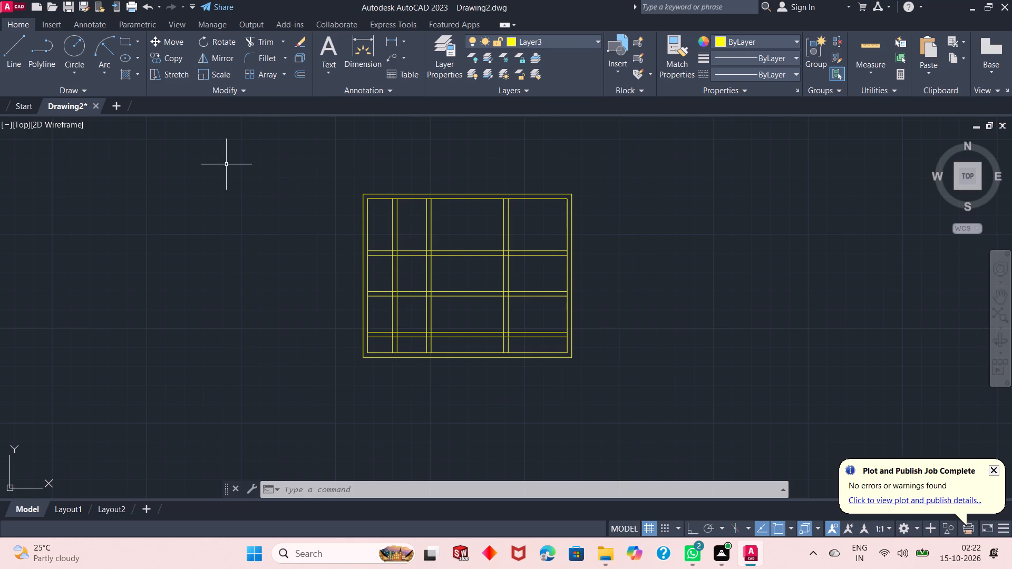
left_click(252, 42)
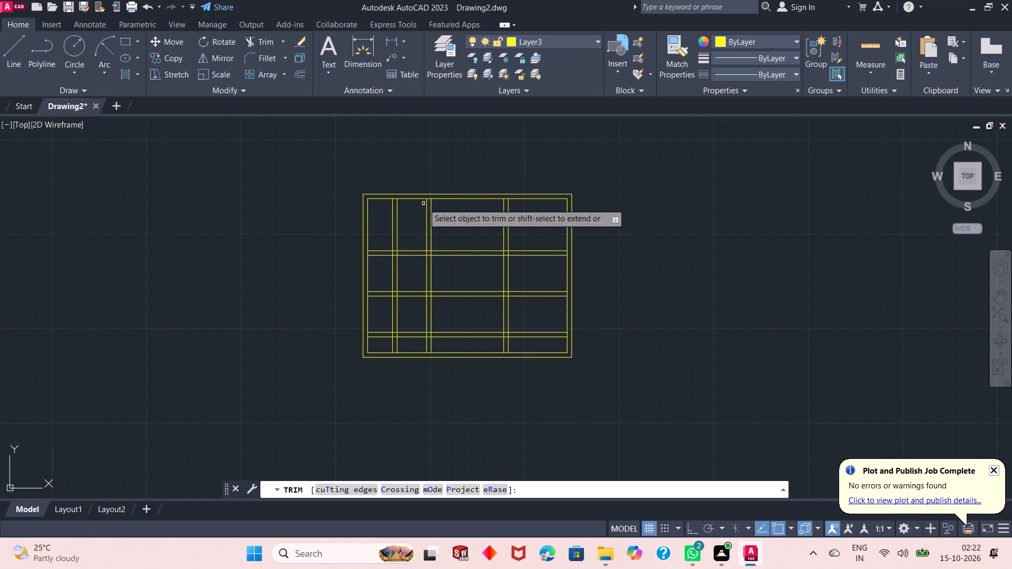
left_click_drag(412, 231, 390, 229)
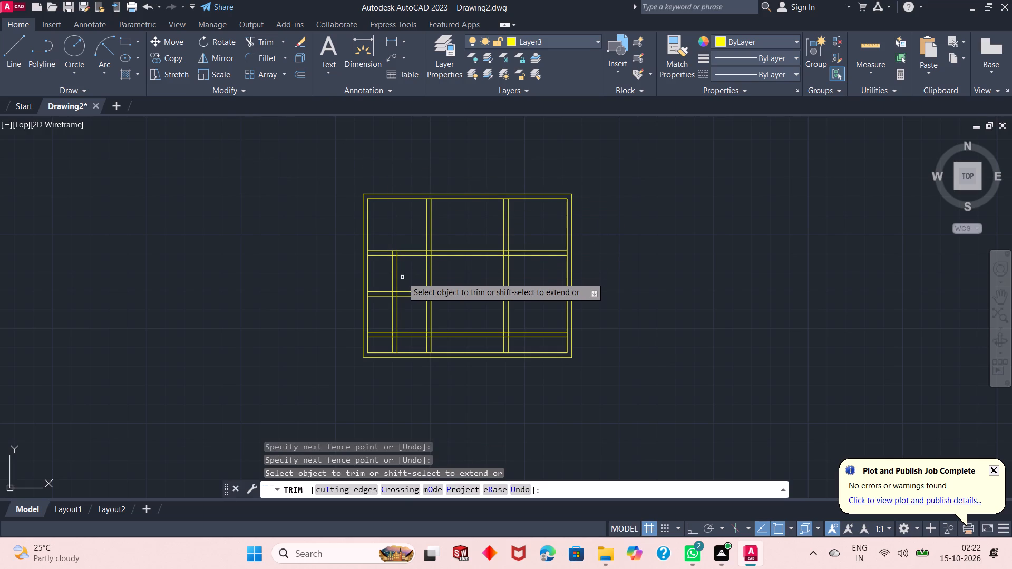
Open the left-bay partition's junction with the upper horizontal wall by trimming its lines inside that wall and the wall's lower line between them.
scroll(402, 277, "up", 1)
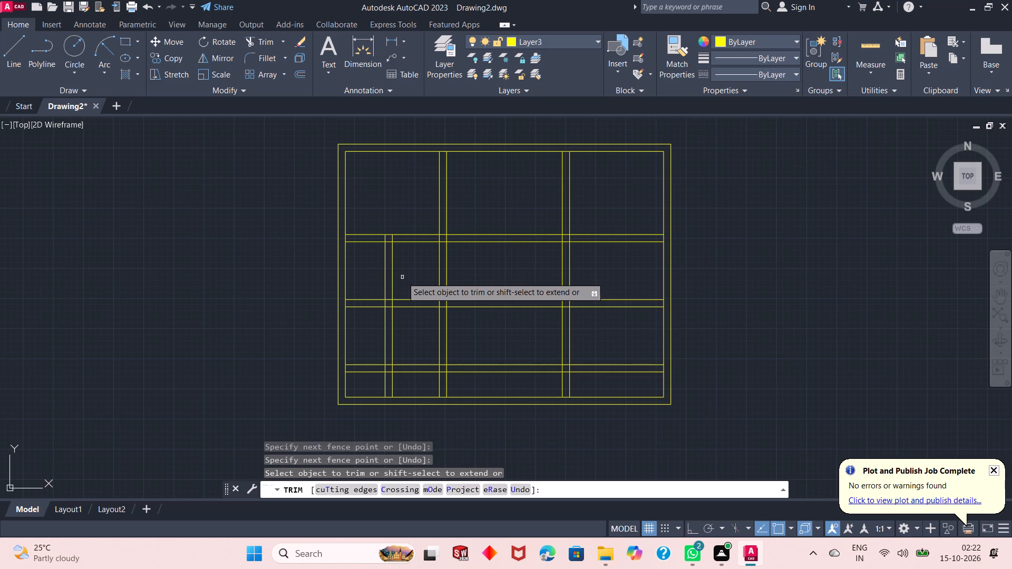
scroll(402, 277, "up", 1)
scroll(336, 202, "up", 1)
scroll(386, 228, "up", 1)
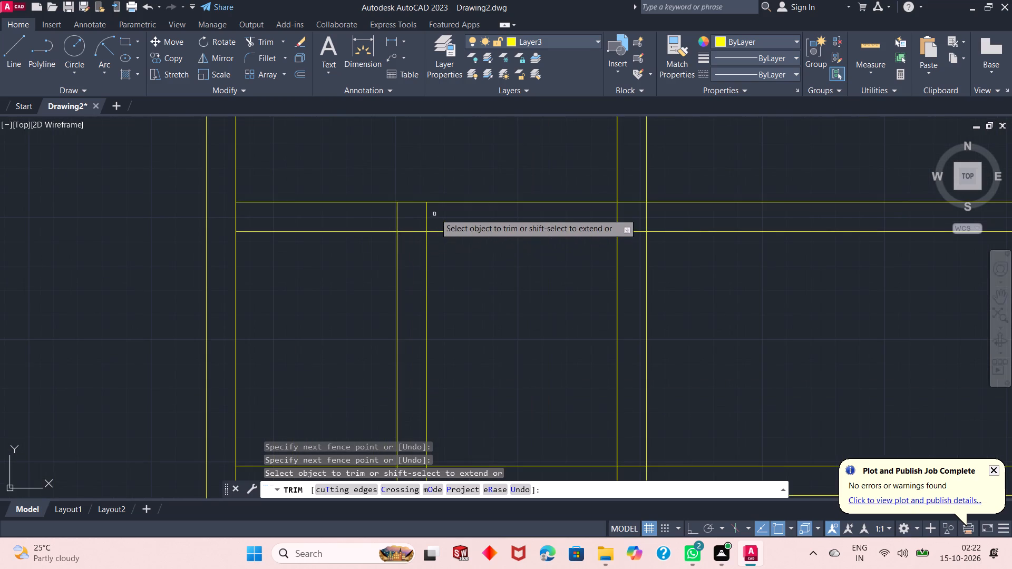
left_click_drag(440, 213, 376, 219)
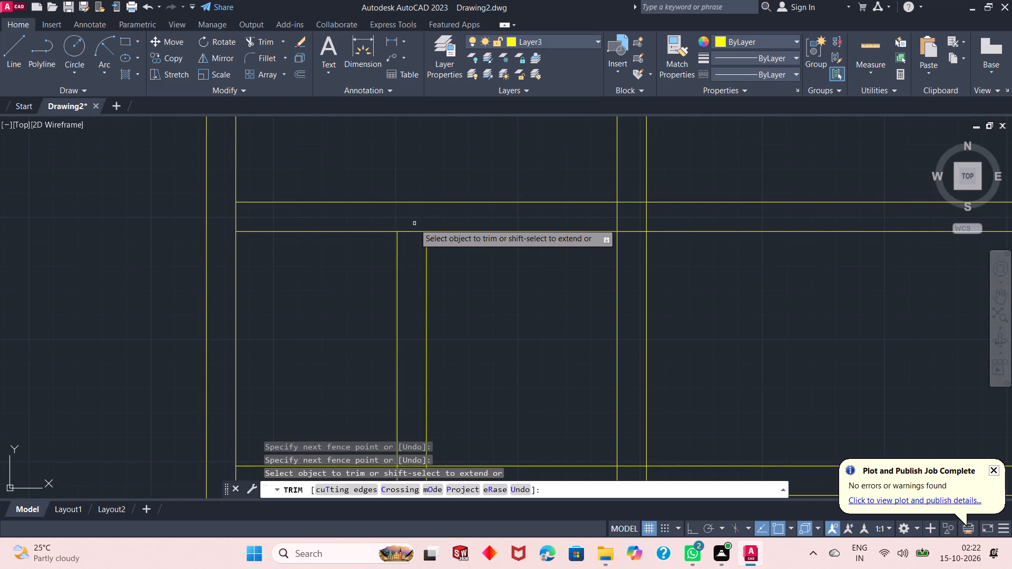
scroll(414, 223, "down", 1)
left_click(414, 223)
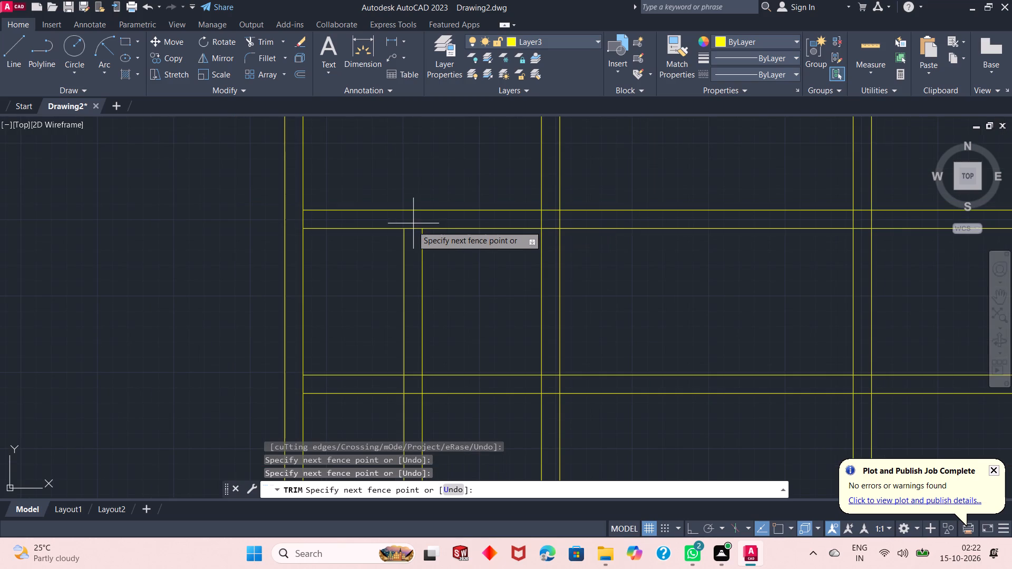
left_click(409, 237)
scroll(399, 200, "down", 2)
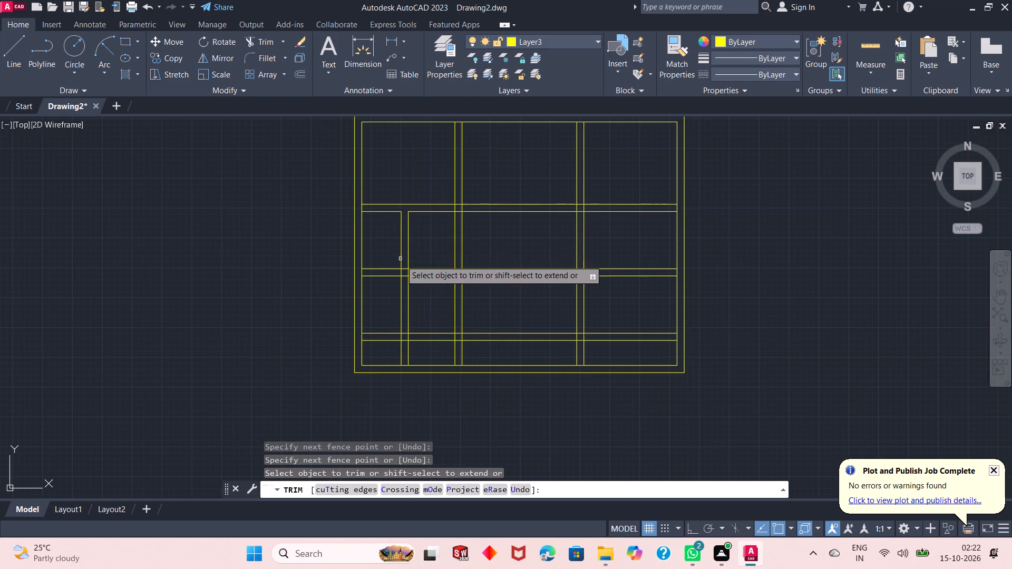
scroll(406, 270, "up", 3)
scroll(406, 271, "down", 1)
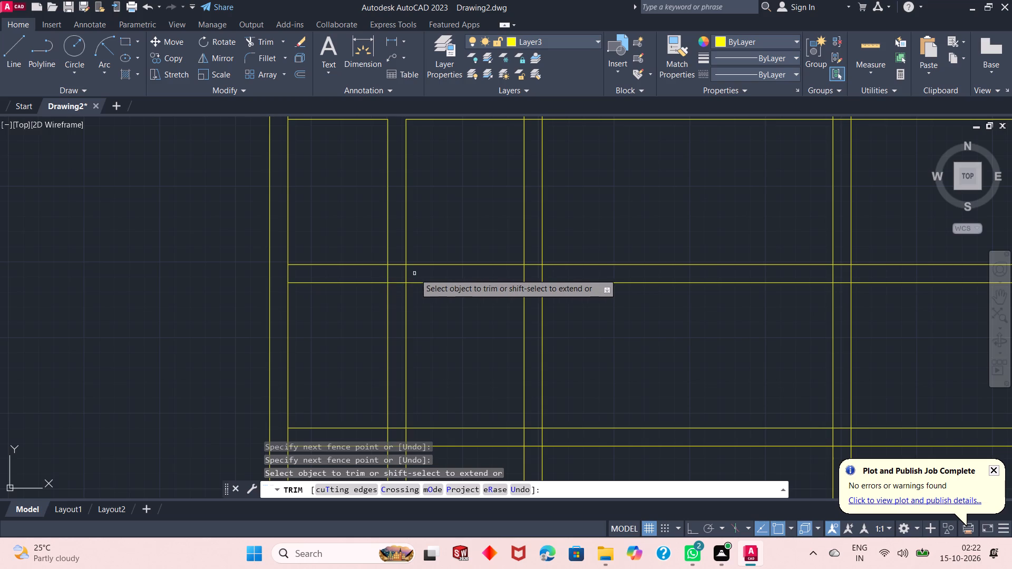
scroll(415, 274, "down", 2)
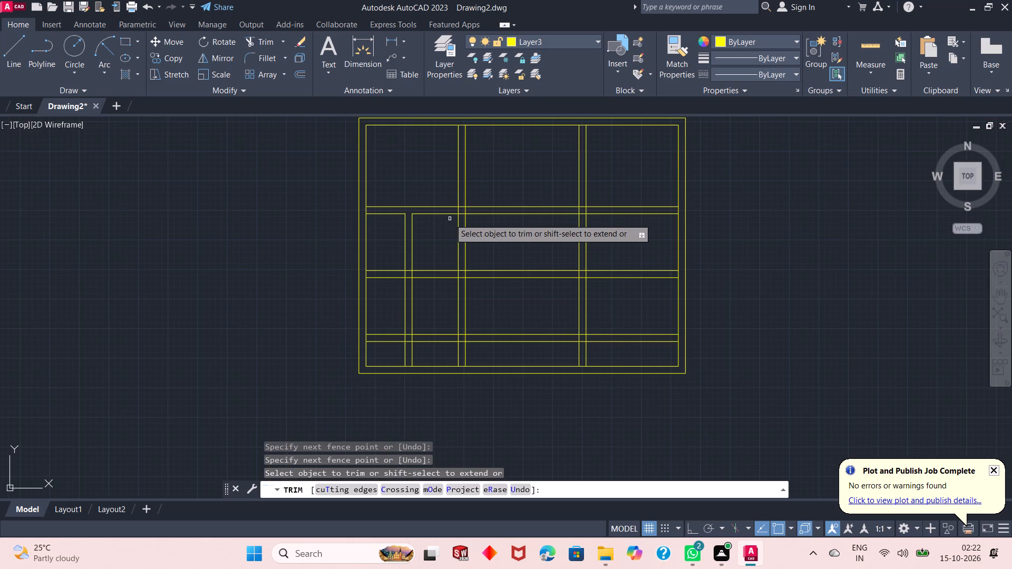
Trim the vertical partition beside the top-left room between the upper and middle horizontal walls, and open the upper wall's top line at their junction.
left_click_drag(440, 232, 480, 234)
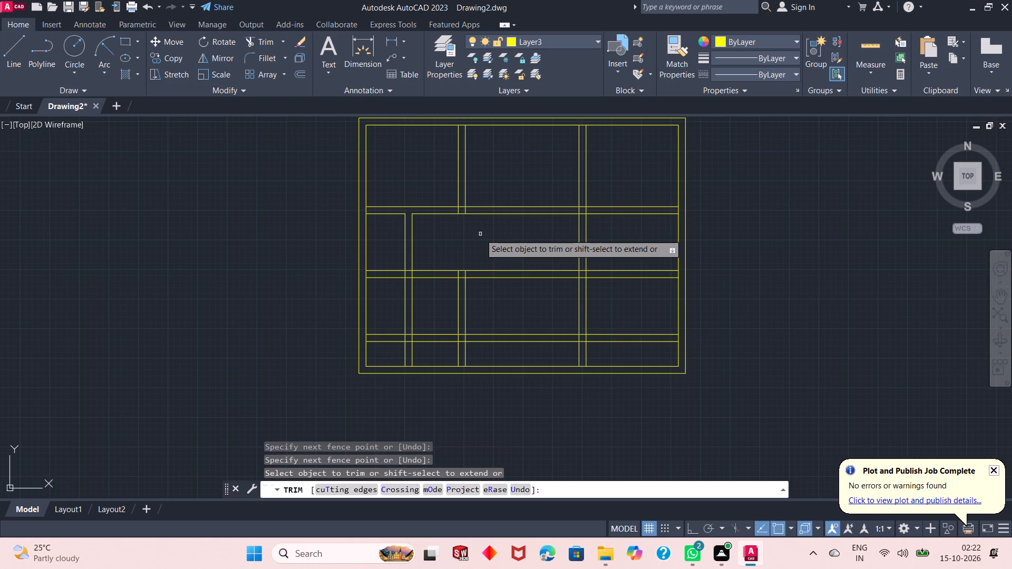
scroll(464, 201, "up", 2)
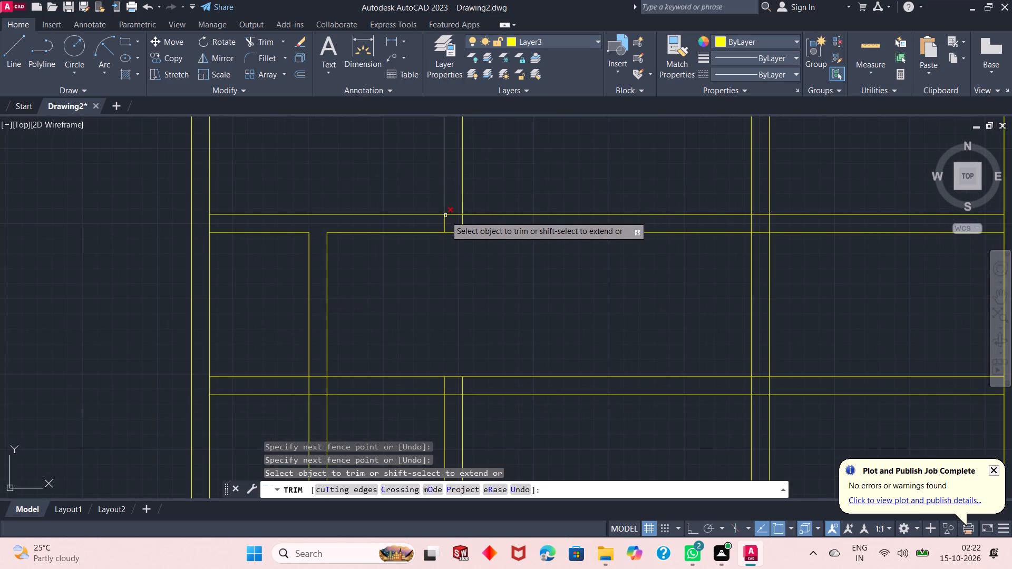
left_click(458, 214)
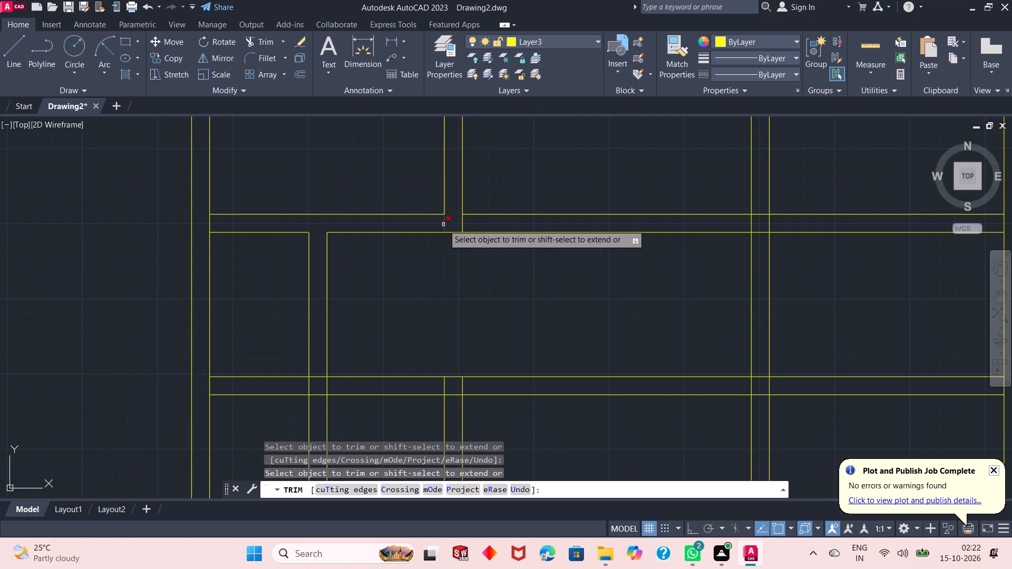
Trim both lines of the upper horizontal wall out of the central bay, between the two vertical partitions.
scroll(446, 252, "down", 1)
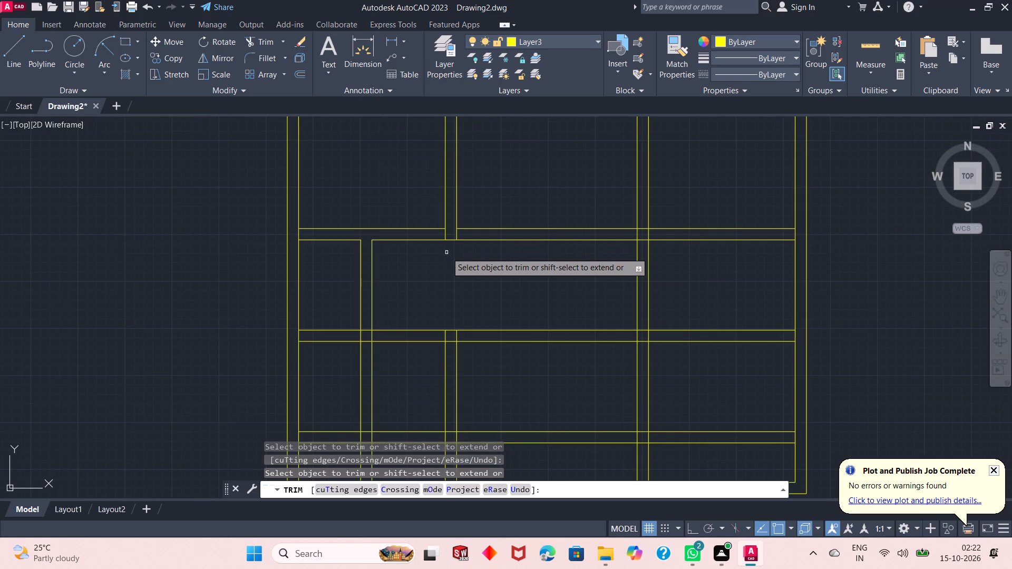
scroll(446, 252, "down", 1)
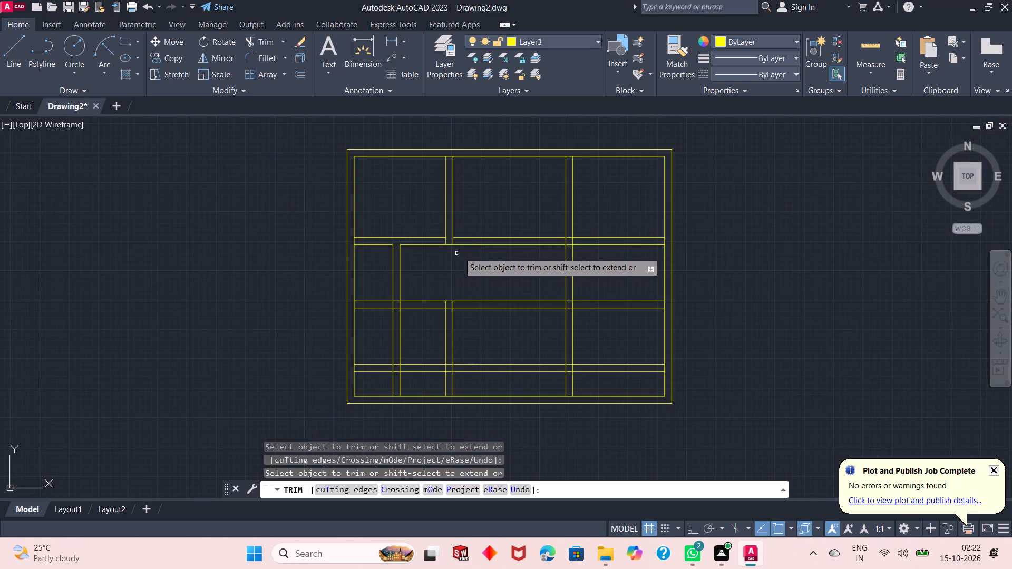
left_click_drag(520, 228, 507, 252)
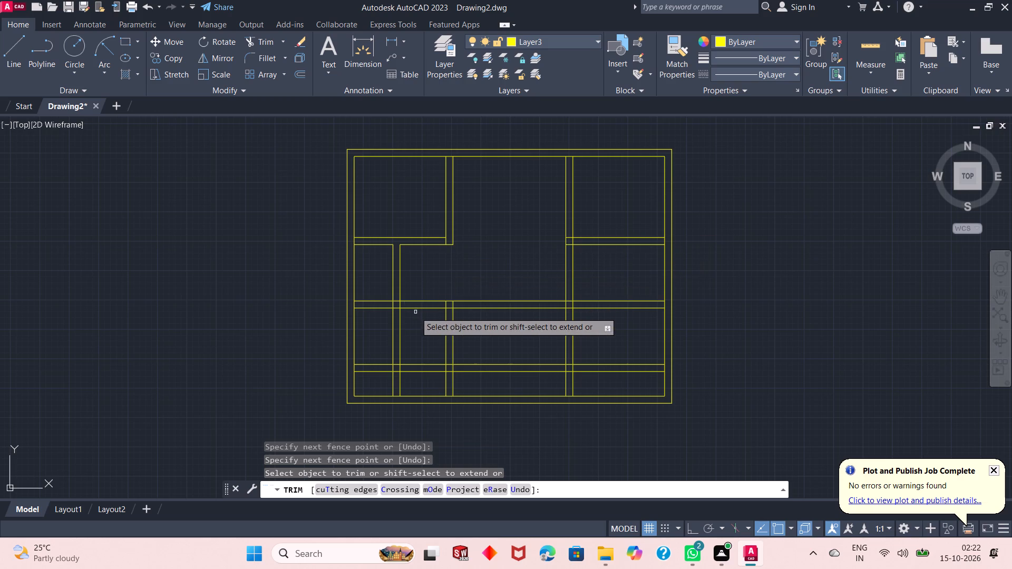
Trim both lines of the same vertical partition below the middle horizontal wall, down to the bottom outer wall.
scroll(417, 318, "up", 1)
left_click_drag(427, 320, 441, 324)
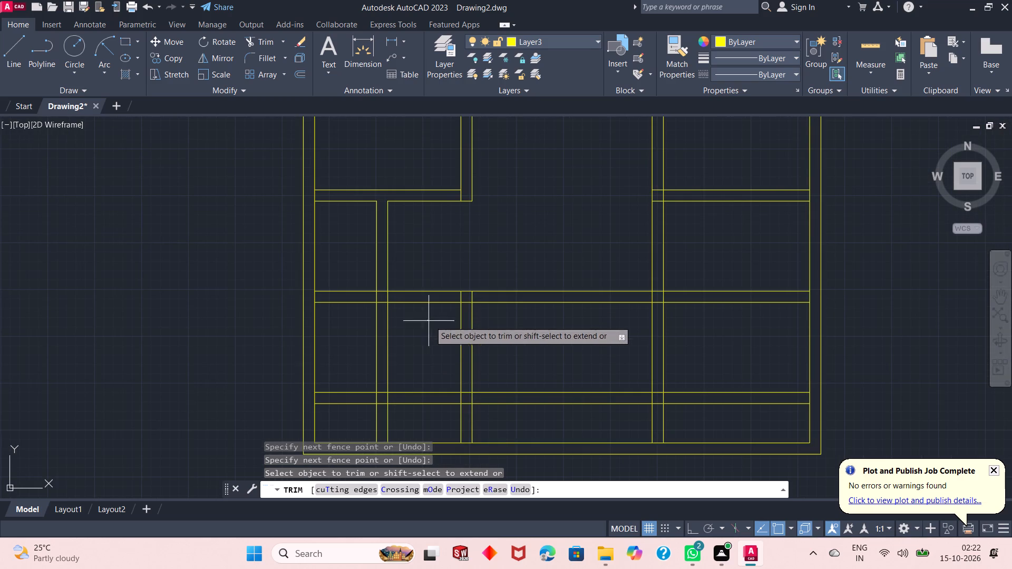
left_click_drag(441, 324, 491, 337)
left_click_drag(464, 421, 482, 420)
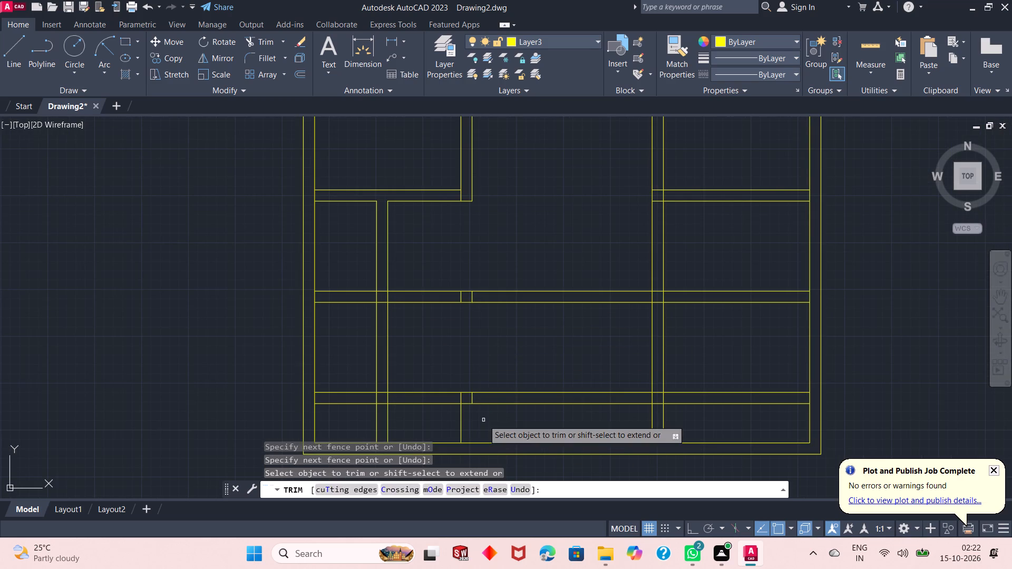
left_click_drag(483, 420, 443, 420)
Trim away that partition's leftover short line pieces inside the lower and middle horizontal walls.
scroll(464, 422, "up", 2)
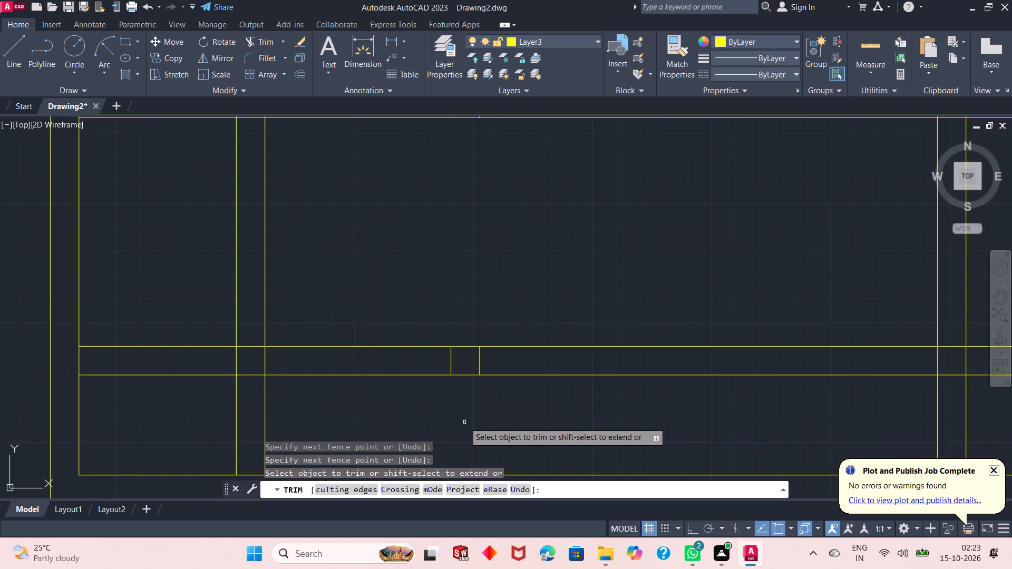
left_click_drag(424, 359, 520, 362)
scroll(472, 364, "down", 4)
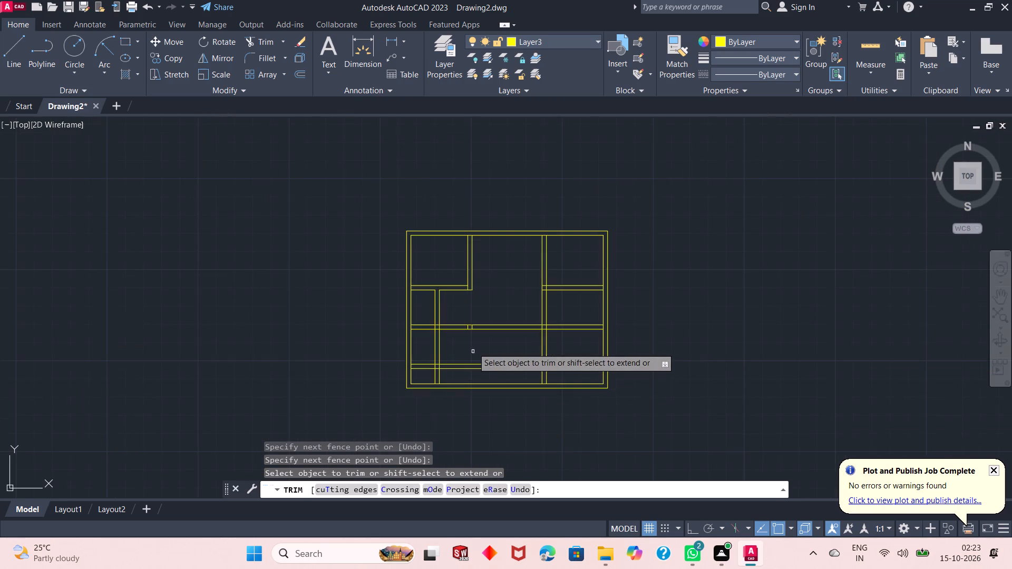
scroll(458, 318, "up", 4)
left_click_drag(478, 336, 561, 352)
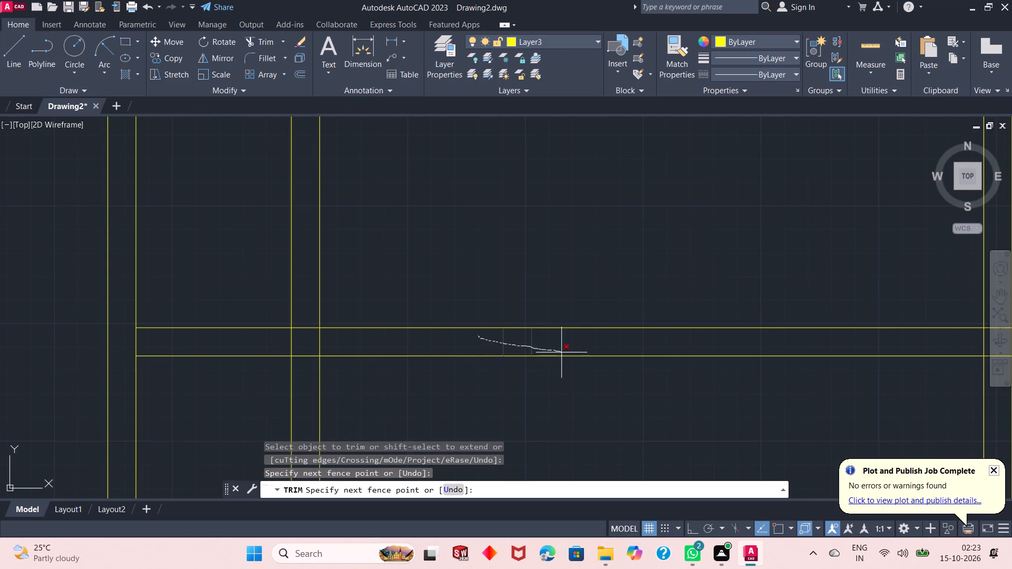
left_click_drag(561, 352, 563, 353)
scroll(526, 348, "down", 3)
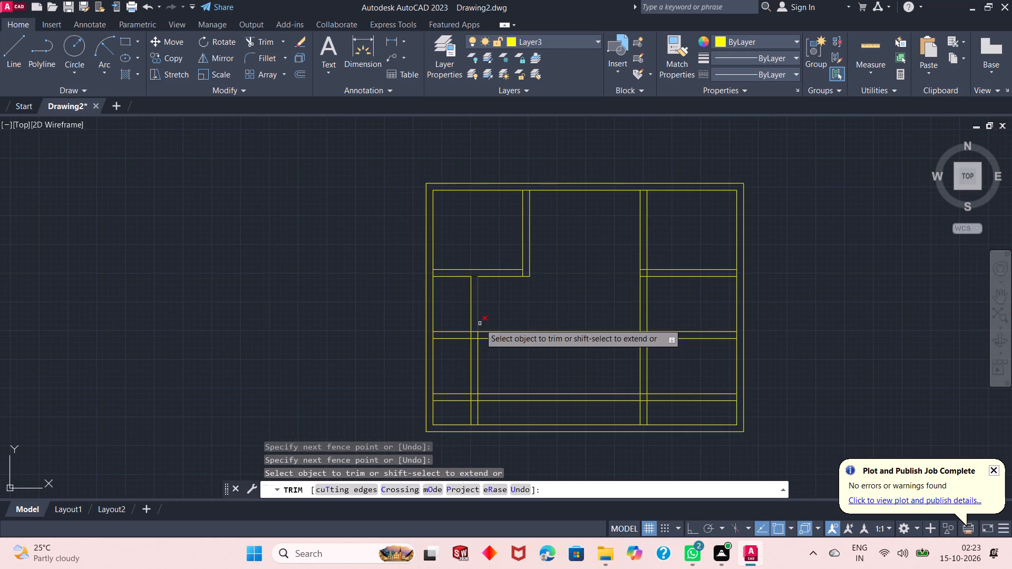
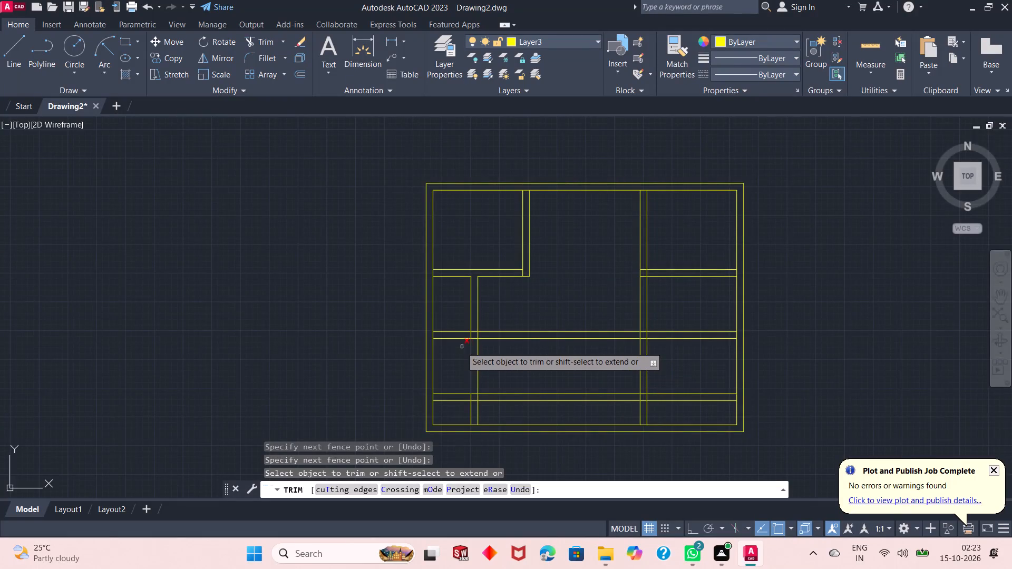
Open the junction of the left vertical partition and the middle horizontal wall by trimming the line pieces that cross inside it.
scroll(461, 346, "up", 3)
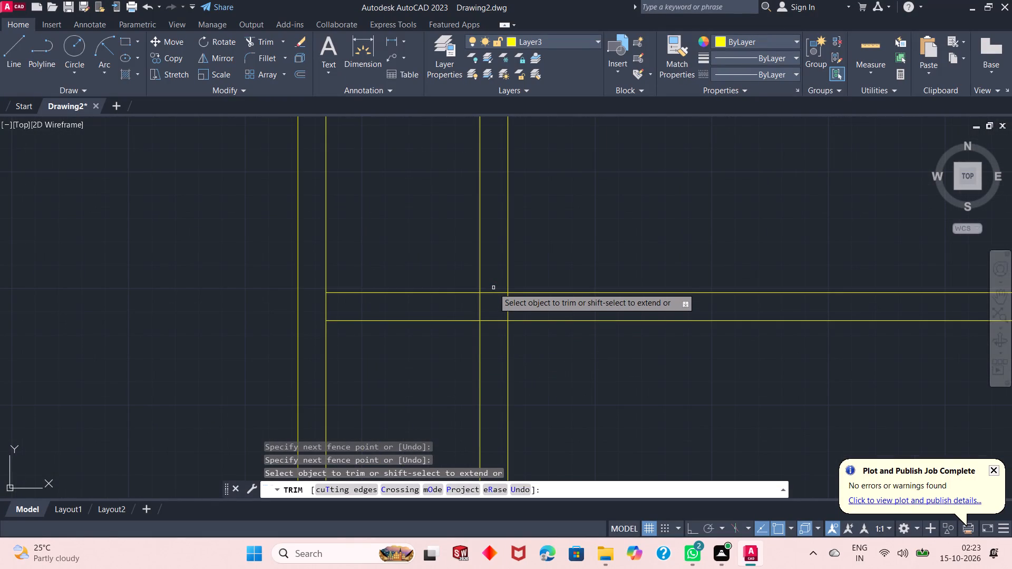
left_click_drag(493, 282, 465, 307)
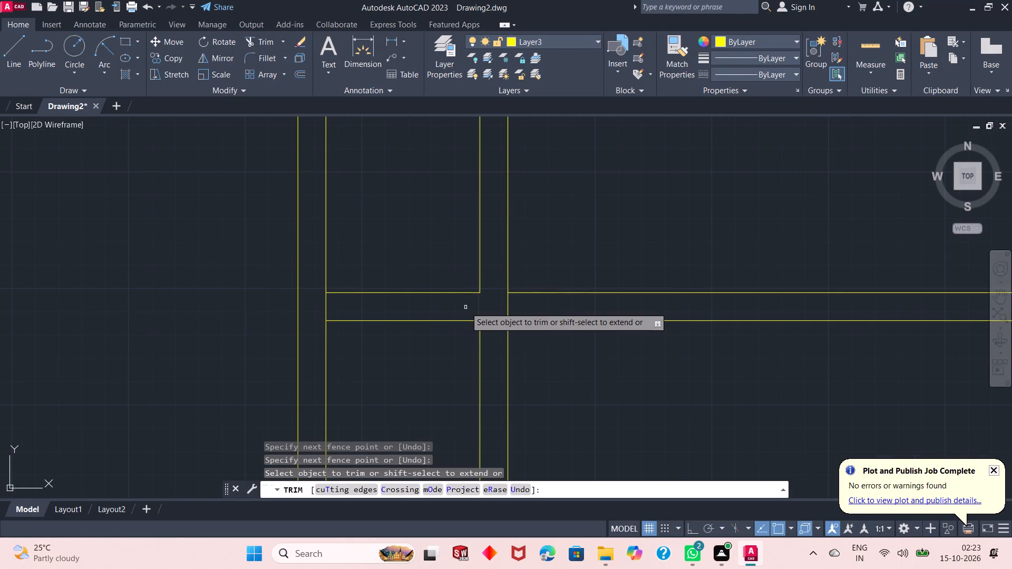
left_click_drag(501, 311, 499, 331)
Trim both lines of the middle horizontal wall out of the central bay and the bay beside the right outer wall.
scroll(493, 326, "down", 2)
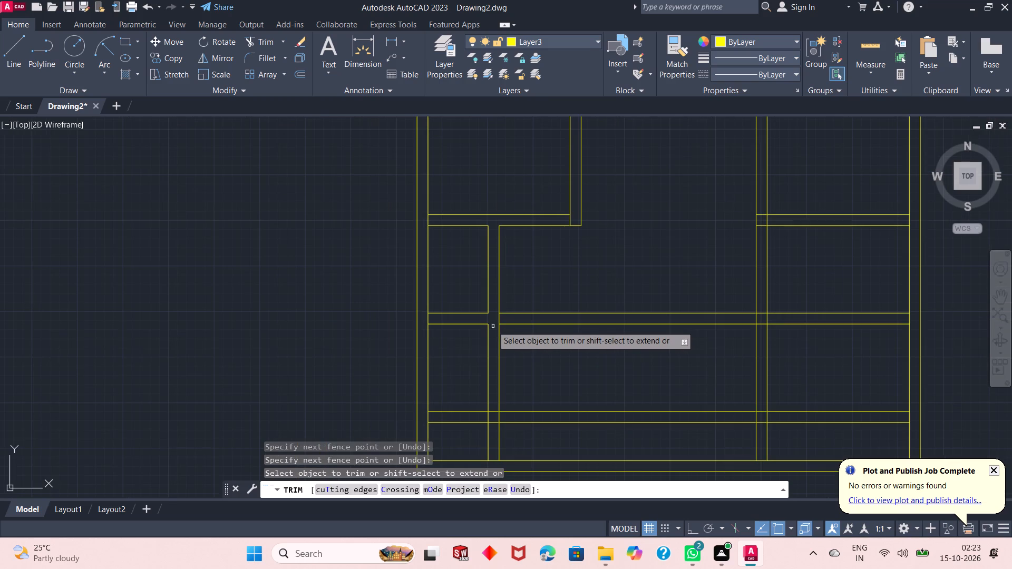
left_click_drag(609, 277, 581, 369)
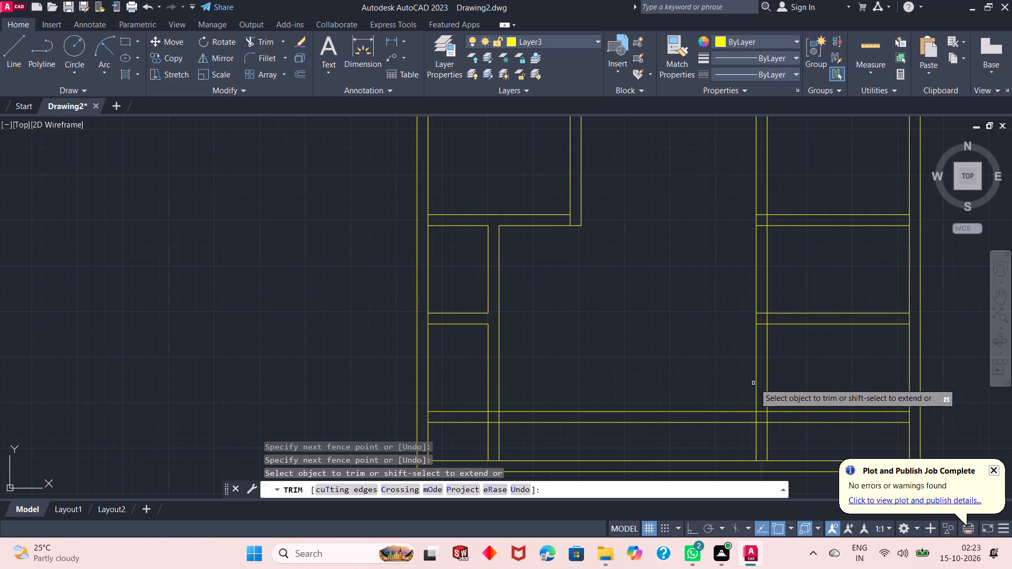
left_click_drag(797, 293, 789, 344)
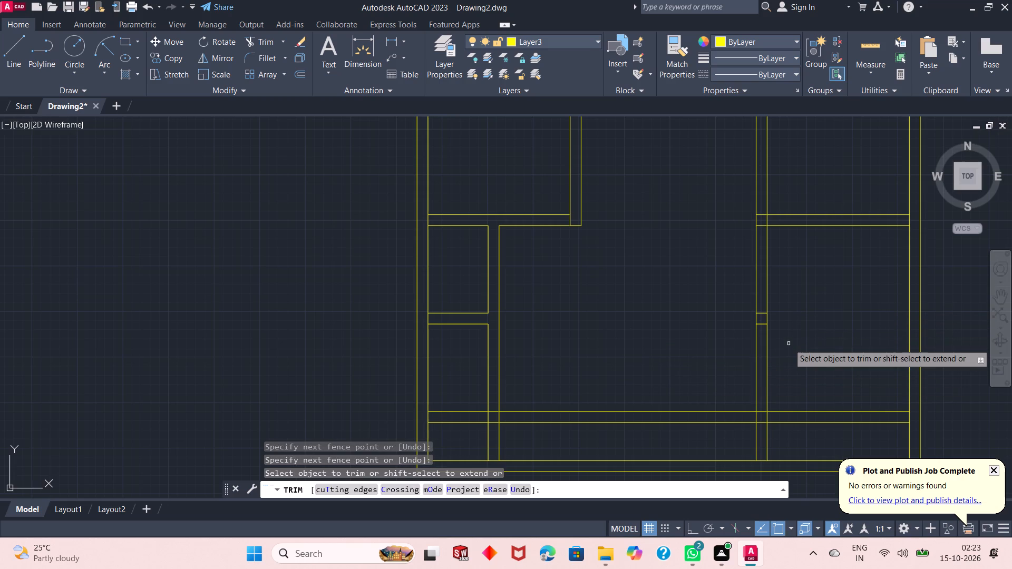
Trim the right vertical partition between the upper and lower horizontal walls, including the leftover pieces of the middle wall inside it.
left_click_drag(789, 344, 732, 366)
left_click_drag(738, 333, 772, 304)
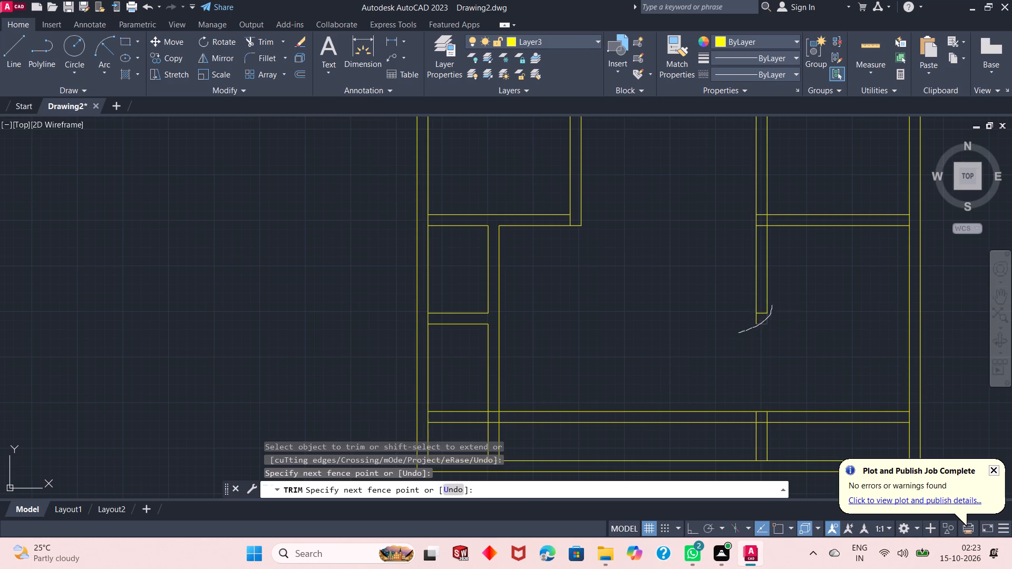
left_click_drag(754, 293, 745, 316)
left_click_drag(745, 316, 732, 321)
left_click_drag(745, 313, 765, 302)
left_click_drag(778, 289, 732, 312)
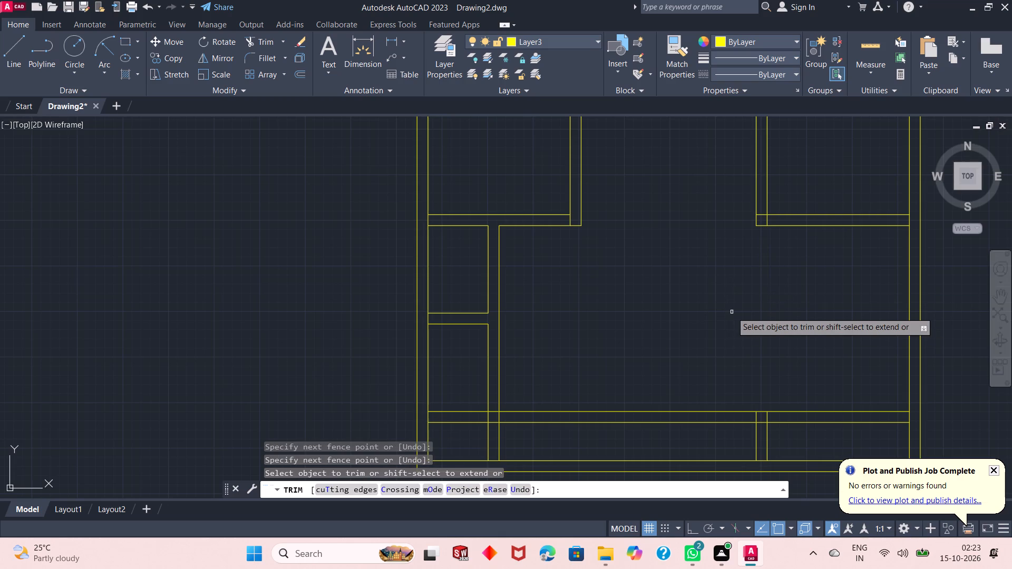
Trim the same partition's remaining lines below the lower horizontal wall and its short pieces inside that wall.
left_click_drag(780, 442, 737, 442)
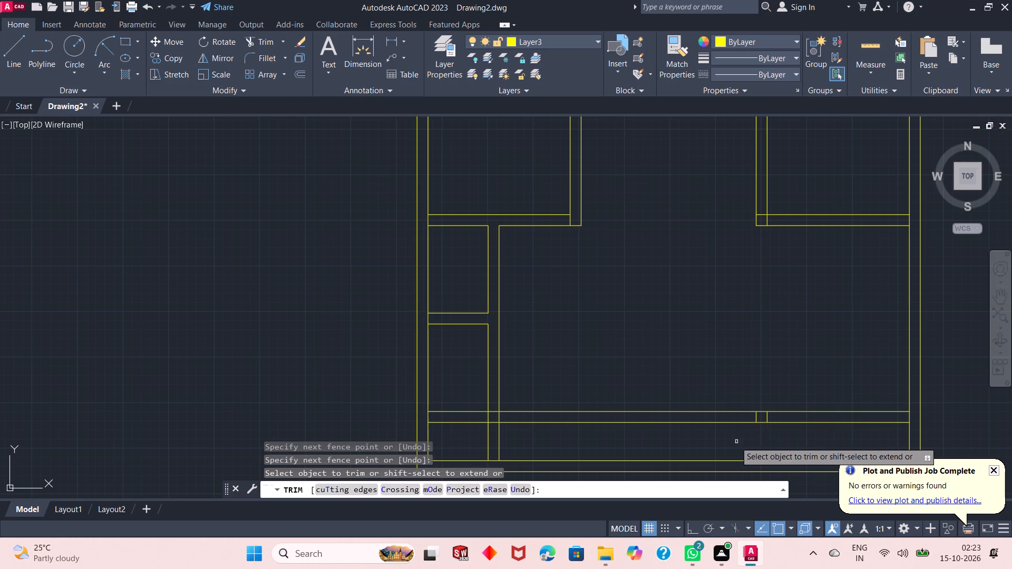
left_click_drag(776, 417, 765, 419)
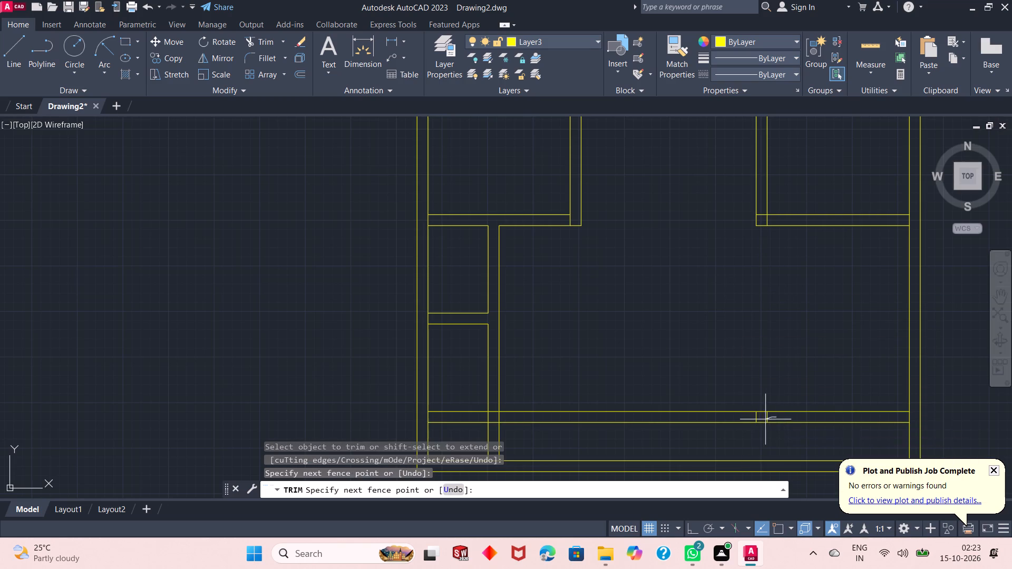
left_click_drag(765, 419, 761, 420)
left_click(756, 421)
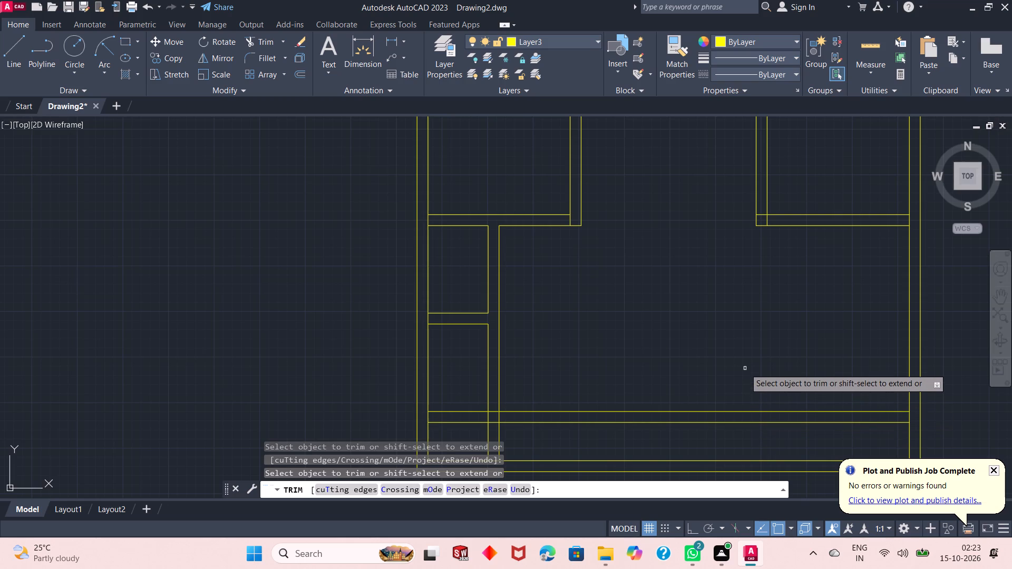
Trim the left vertical partition below and inside the lower horizontal wall, and open that wall's top line at their junction.
scroll(734, 417, "down", 2)
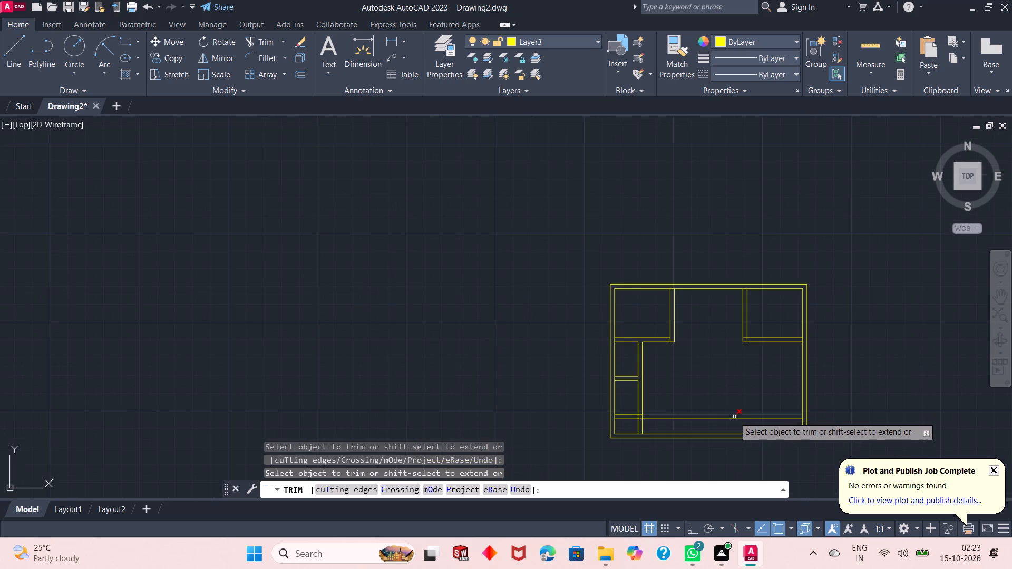
scroll(734, 417, "up", 1)
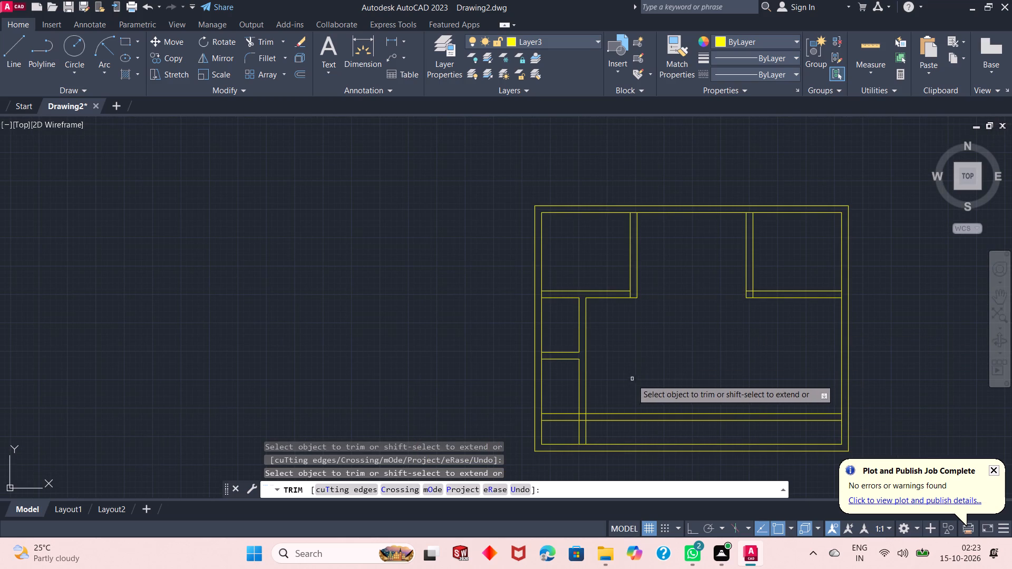
left_click(571, 439)
left_click(591, 434)
scroll(576, 415, "up", 1)
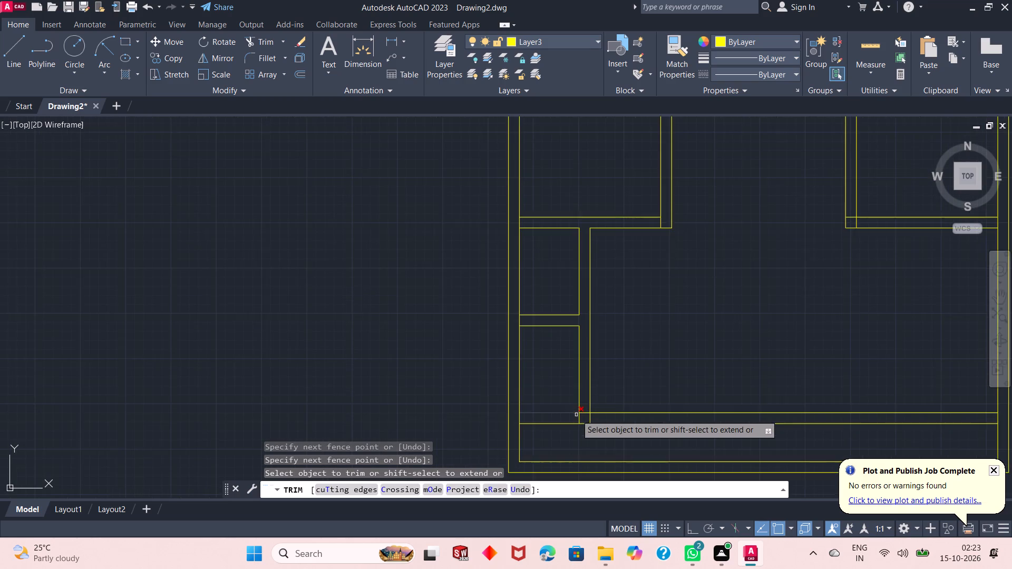
scroll(589, 427, "up", 3)
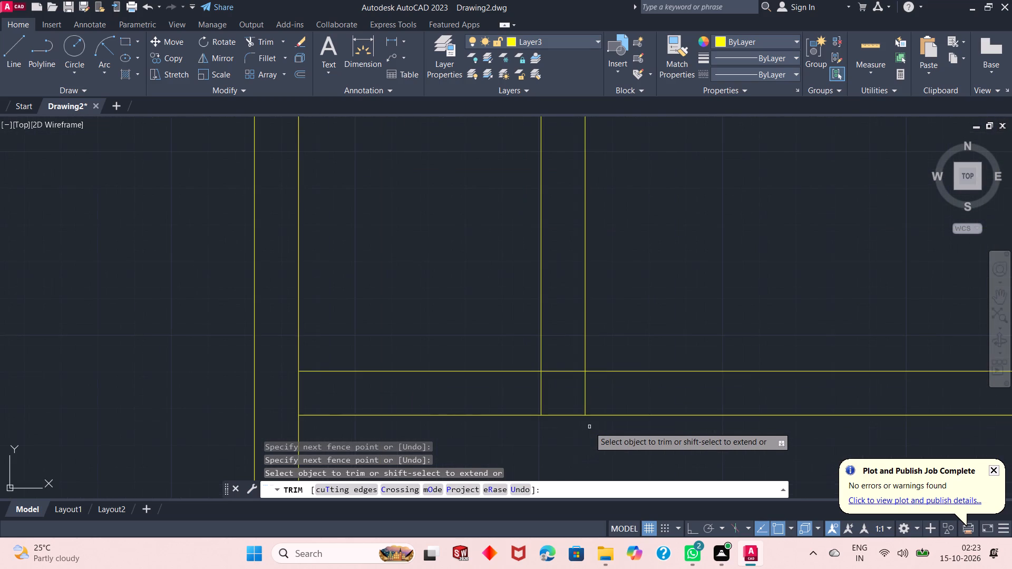
left_click_drag(607, 397, 523, 393)
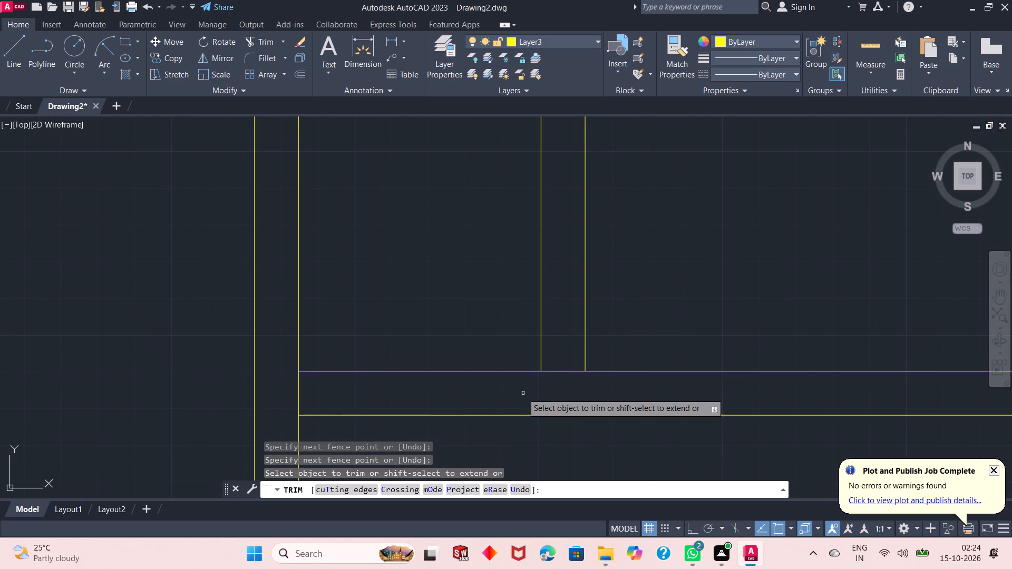
left_click_drag(565, 377, 567, 367)
left_click(567, 334)
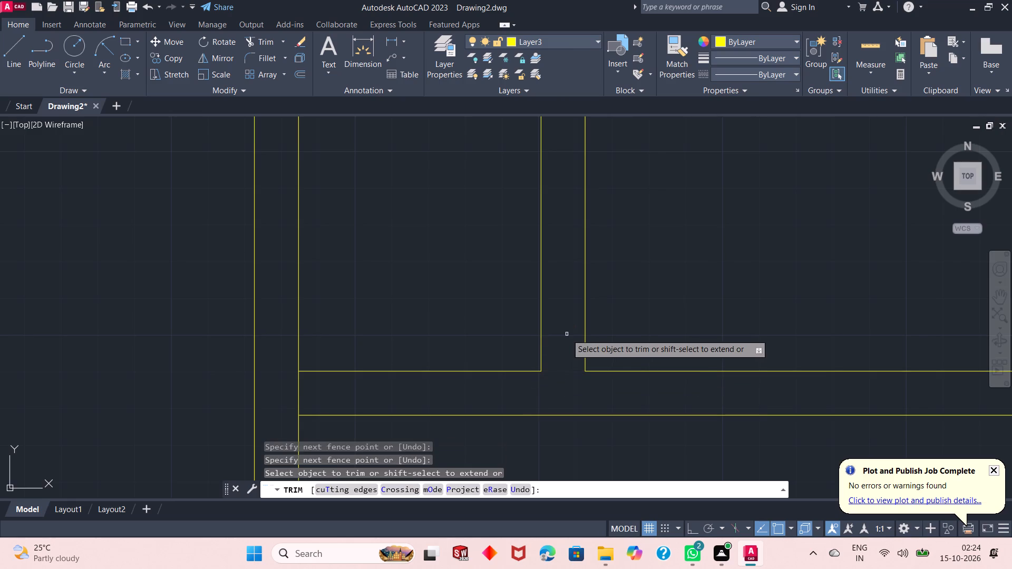
Trim the short piece of the upper wall's top line inside the partition at the top-right room's corner, and end trimming.
scroll(567, 334, "down", 5)
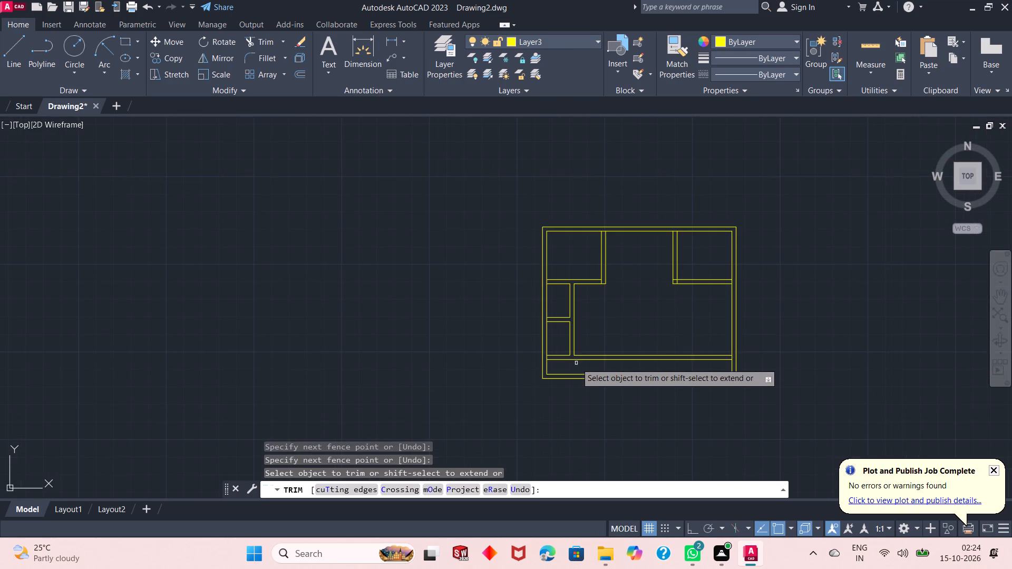
scroll(625, 291, "up", 1)
scroll(722, 277, "up", 2)
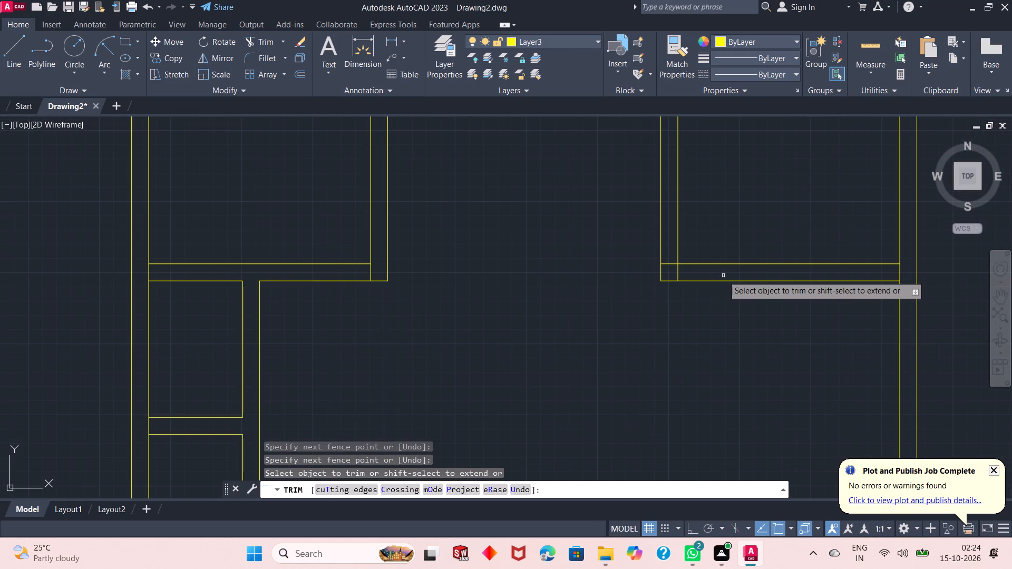
left_click(673, 273)
left_click(670, 238)
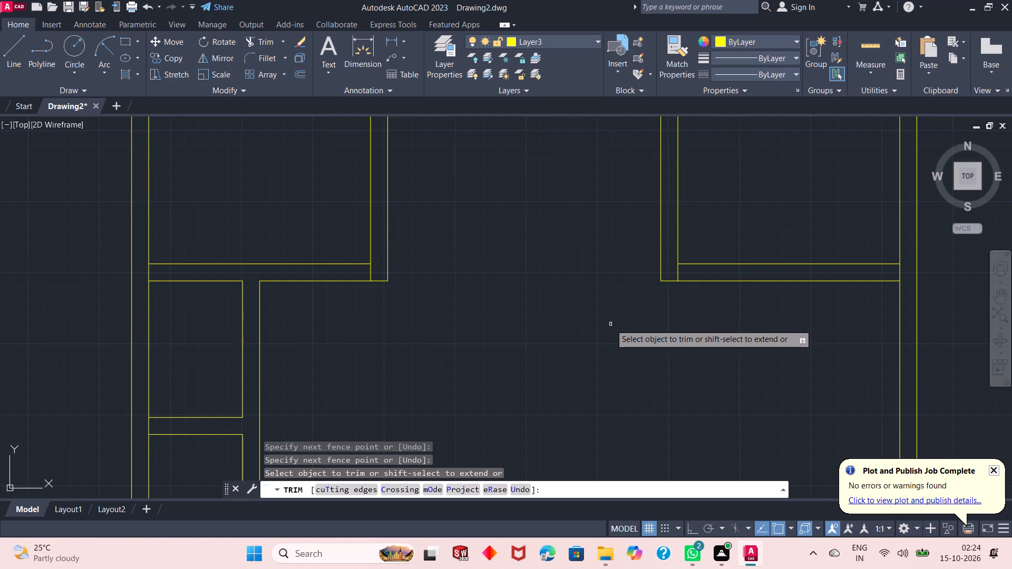
scroll(599, 341, "down", 2)
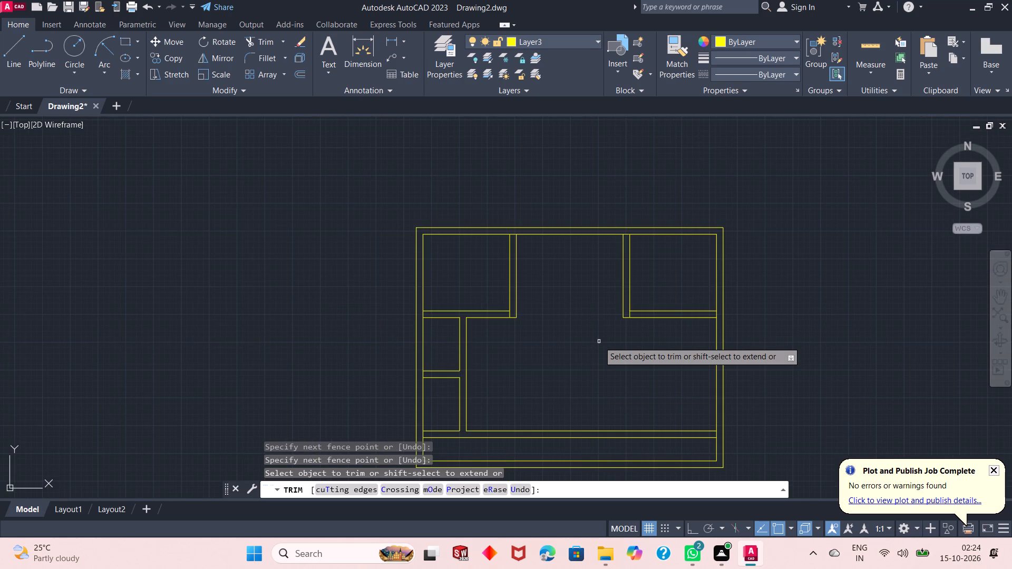
right_click(599, 341)
left_click(608, 348)
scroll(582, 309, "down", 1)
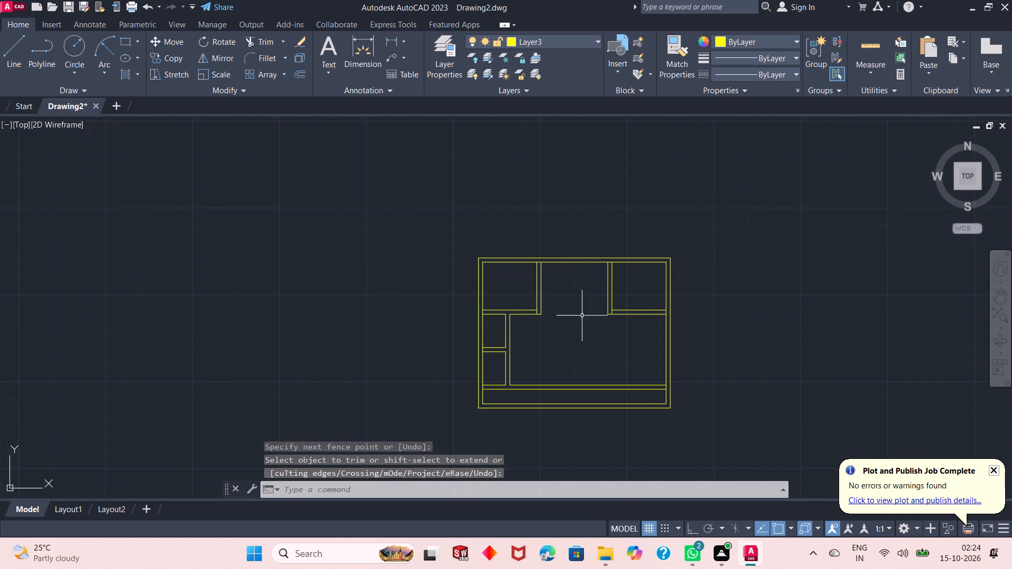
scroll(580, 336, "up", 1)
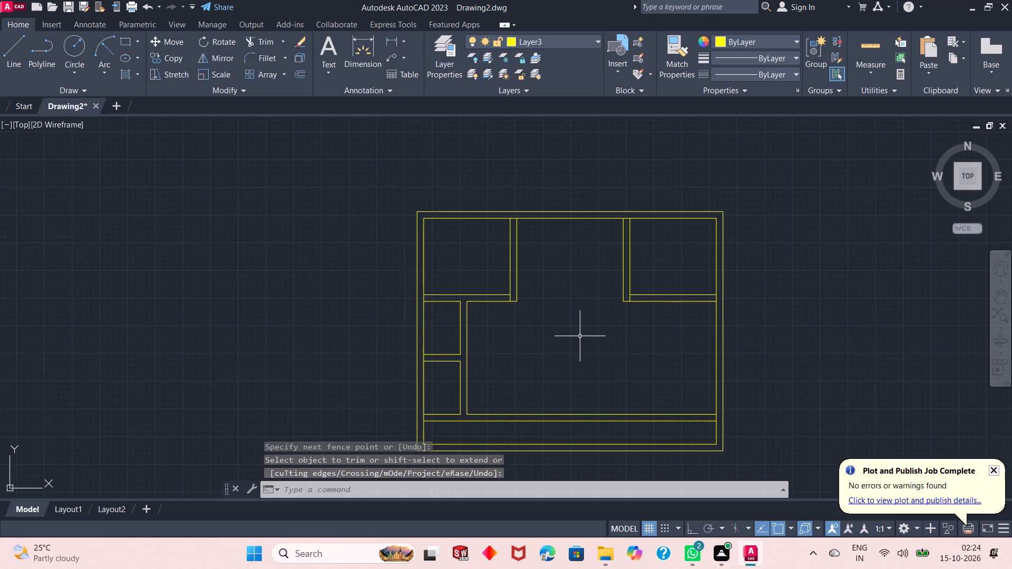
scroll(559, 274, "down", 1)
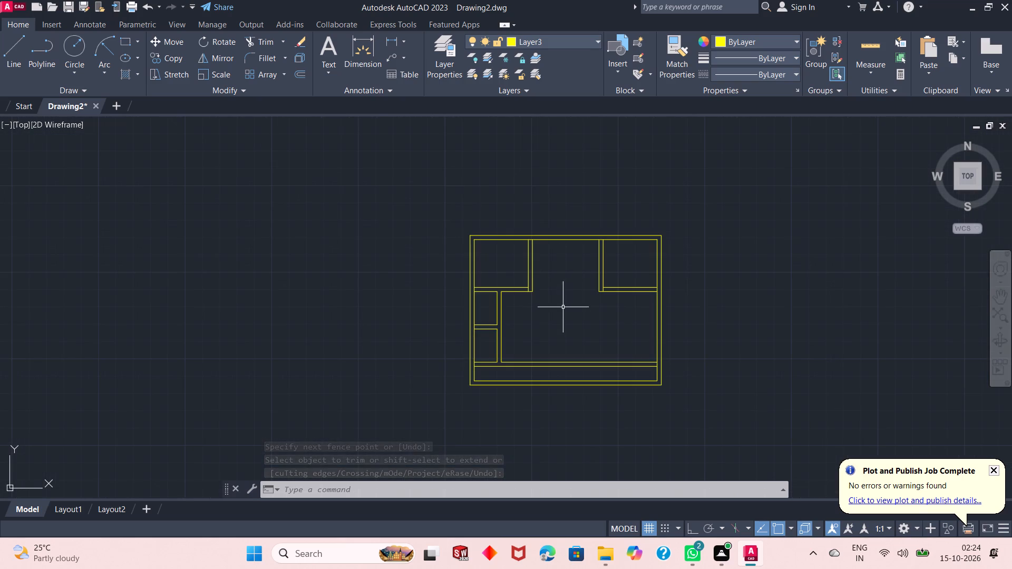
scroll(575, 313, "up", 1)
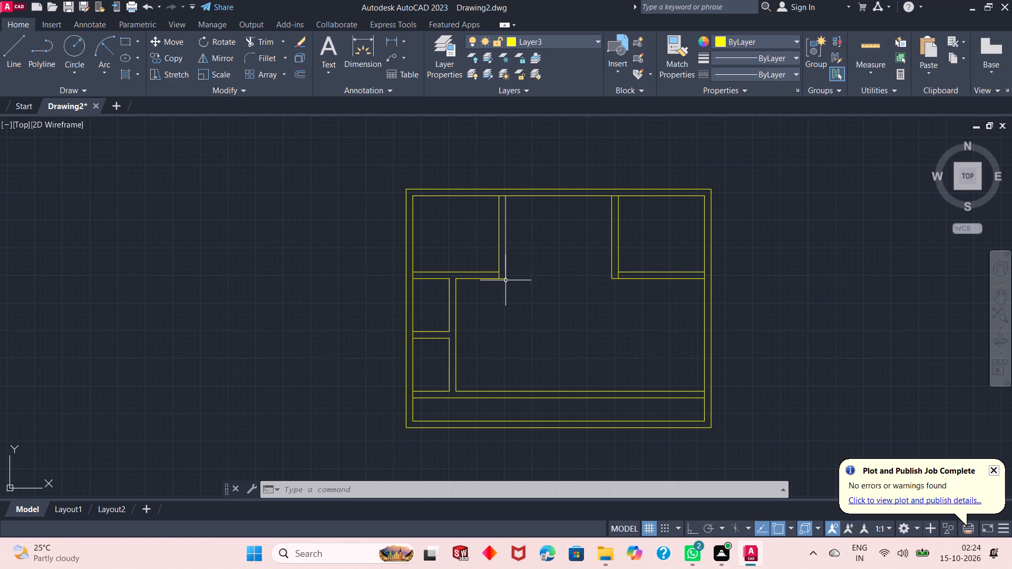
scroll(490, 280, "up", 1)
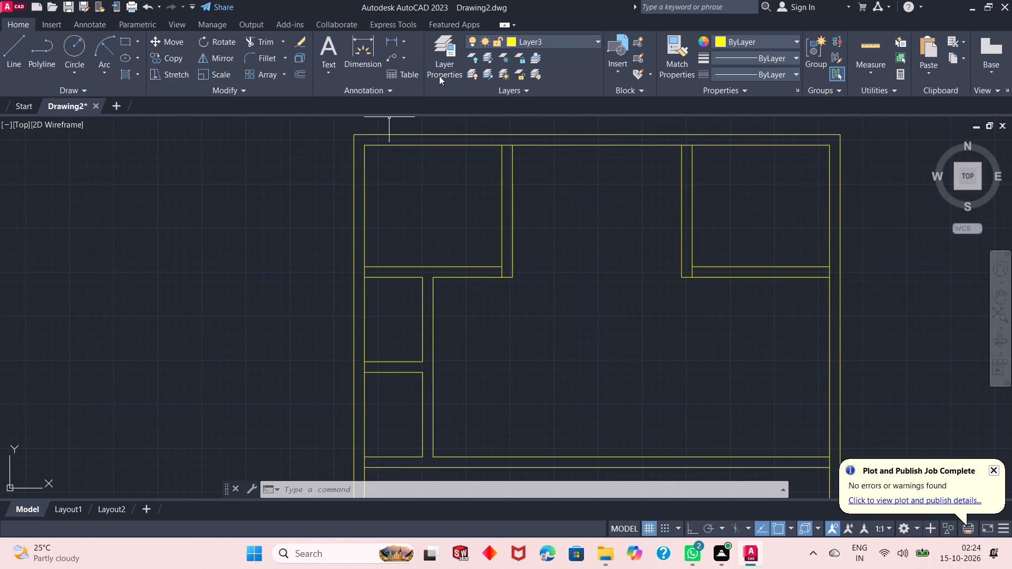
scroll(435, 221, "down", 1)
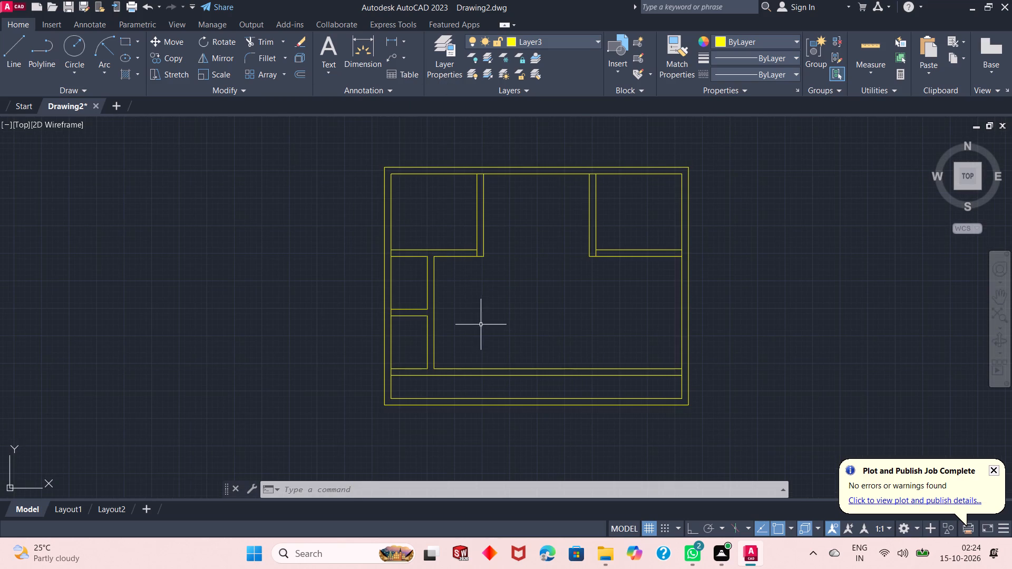
Add a full-height vertical partition by offsetting the right outer wall's inner line 10'6" inward and the resulting line a further 1'.
right_click(260, 198)
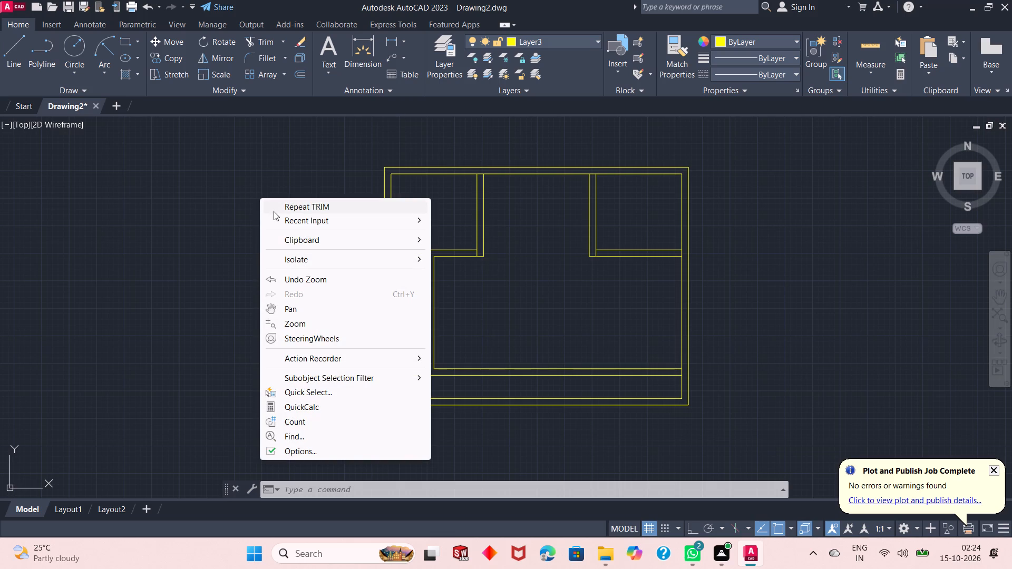
left_click(276, 216)
left_click(476, 234)
right_click(499, 219)
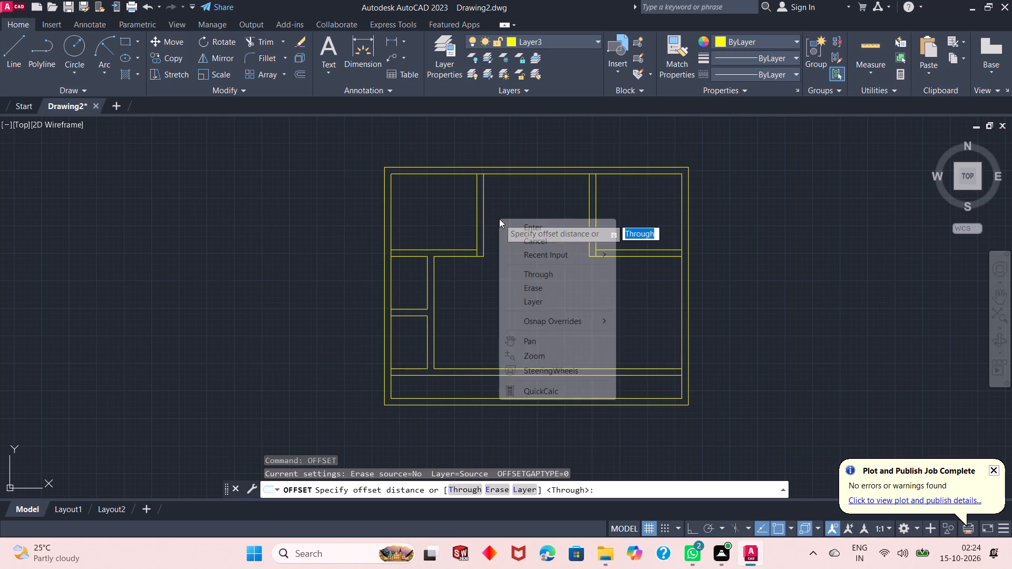
left_click(512, 225)
left_click(681, 313)
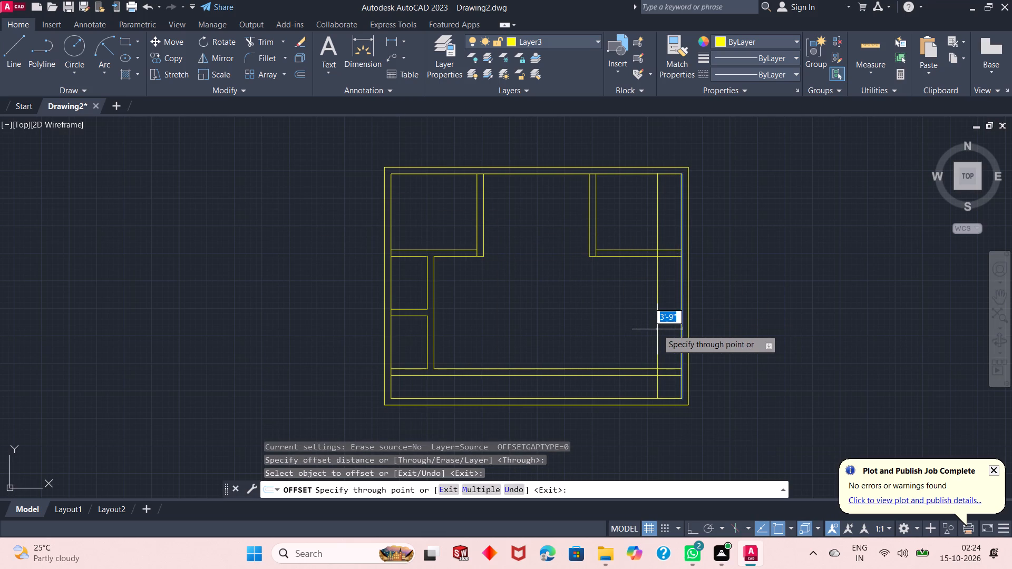
type("10'6")
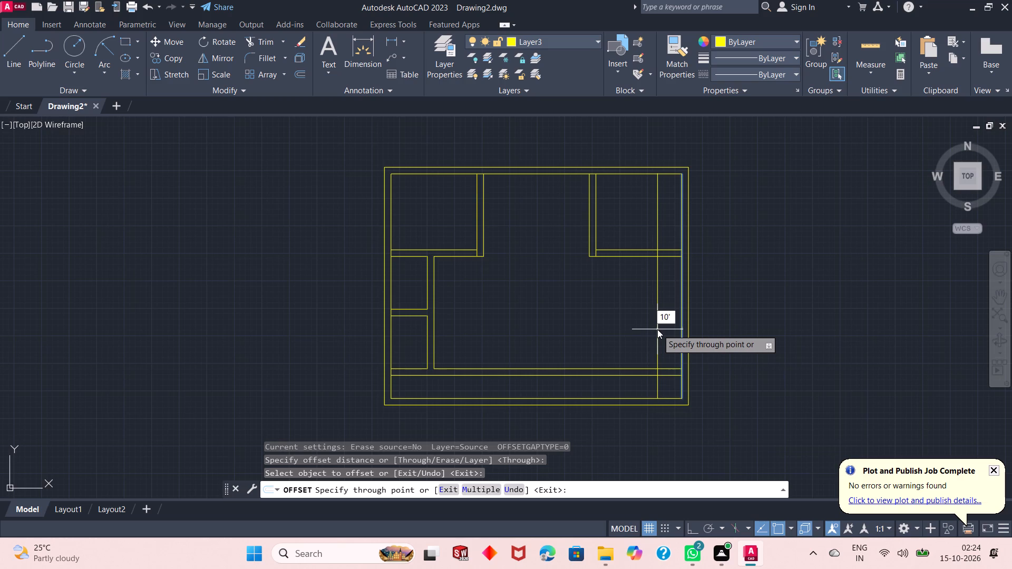
key("shift+quotedbl")
key("Return")
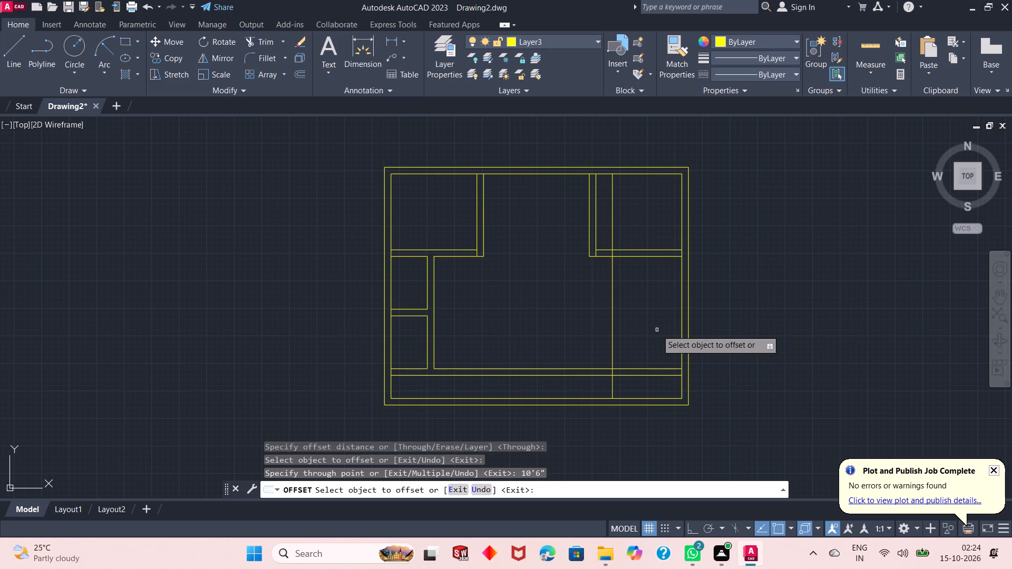
left_click(611, 344)
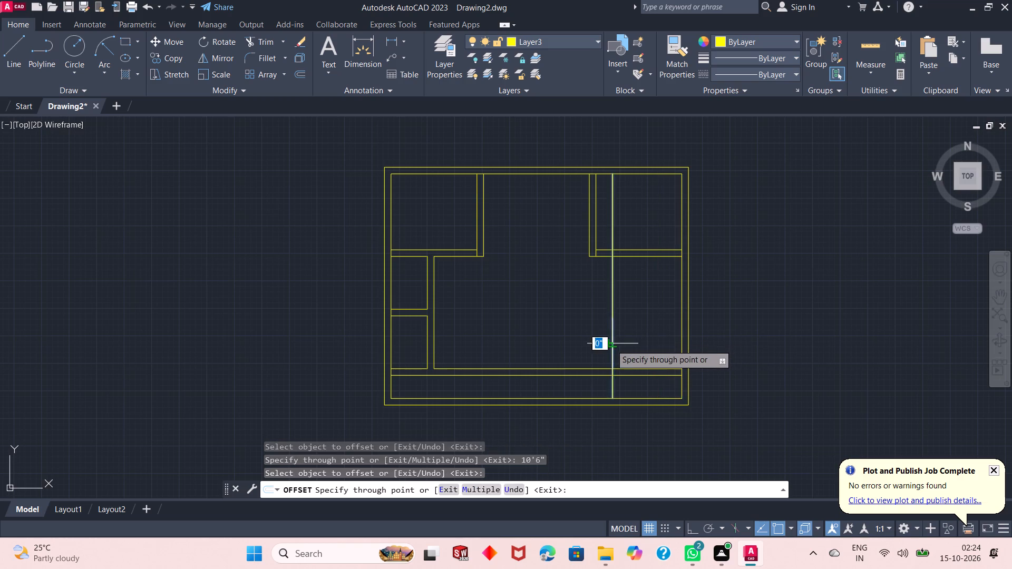
type("1'")
key("Return")
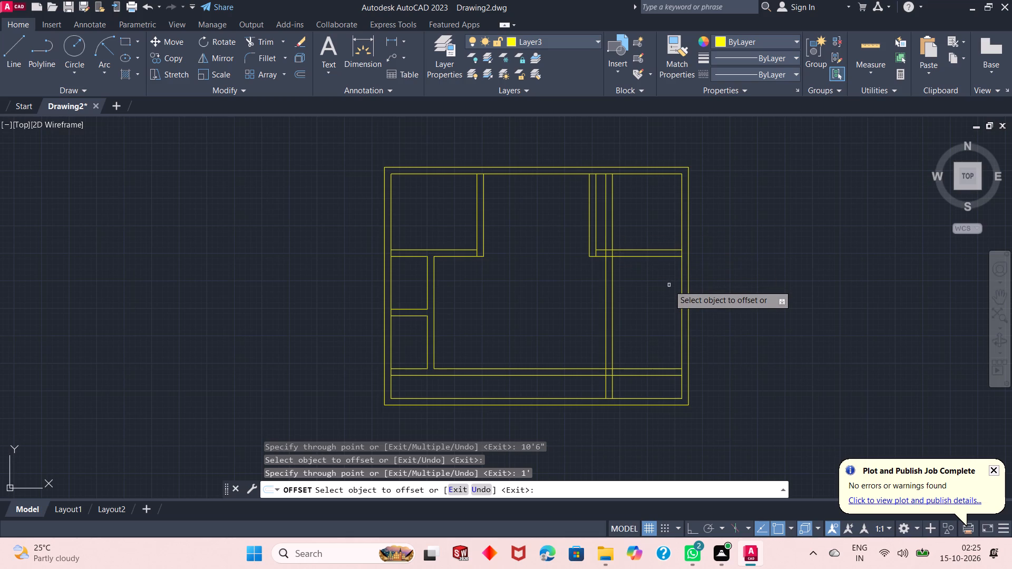
scroll(651, 313, "down", 1)
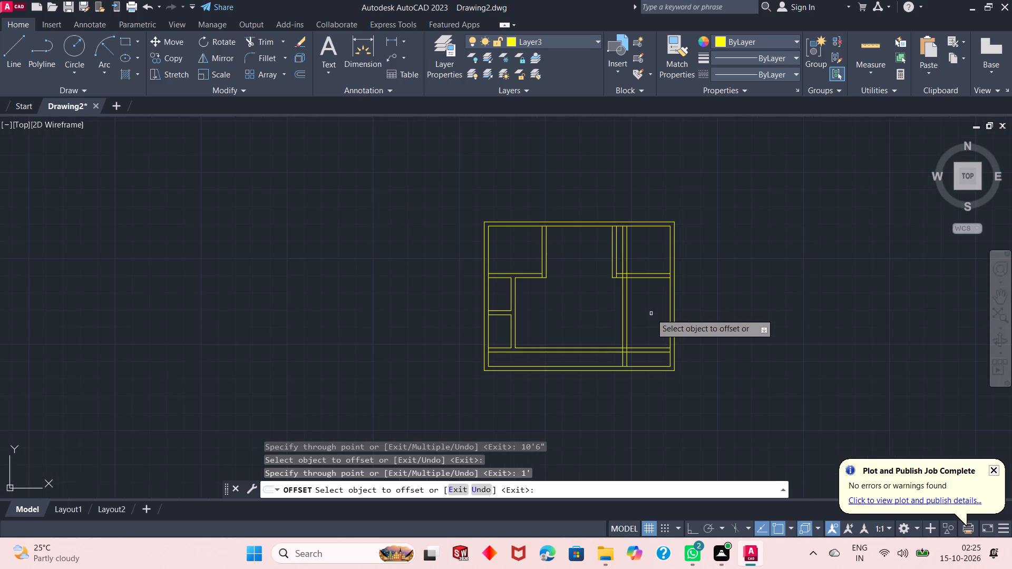
Offset the lower horizontal wall's top line 10'6" upward.
scroll(651, 313, "up", 1)
scroll(651, 313, "down", 1)
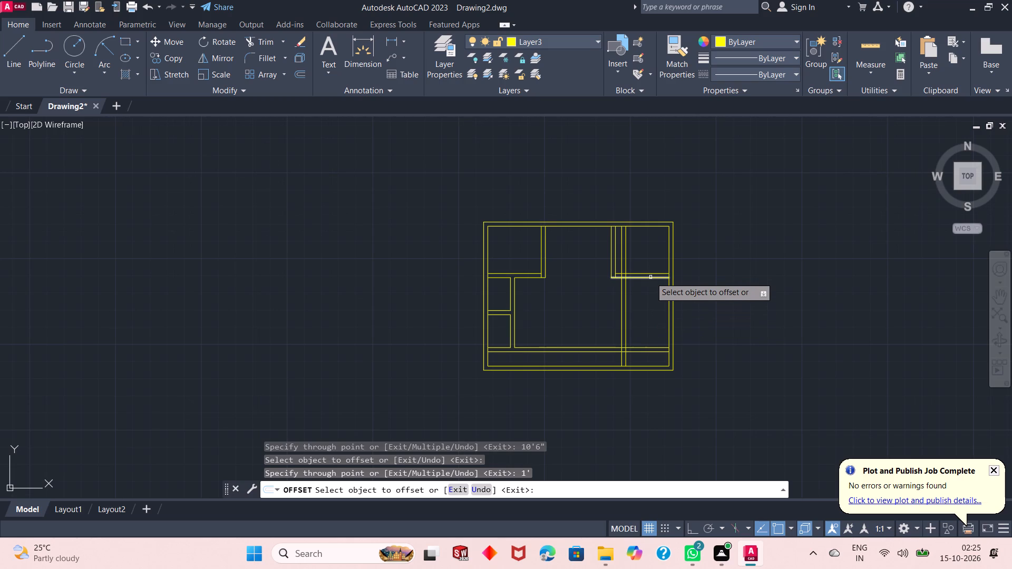
left_click(648, 346)
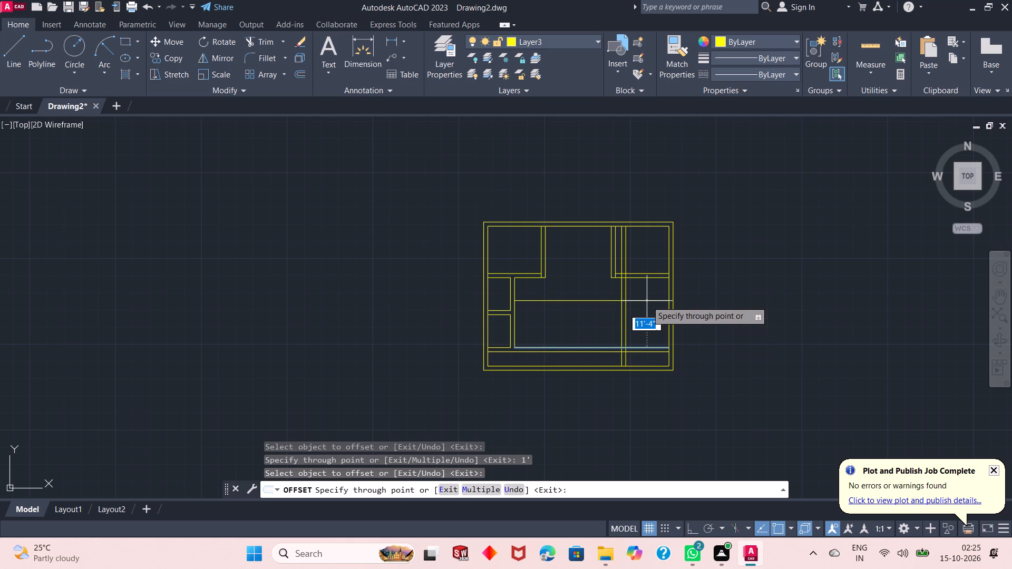
type("10'6\"")
key("Return")
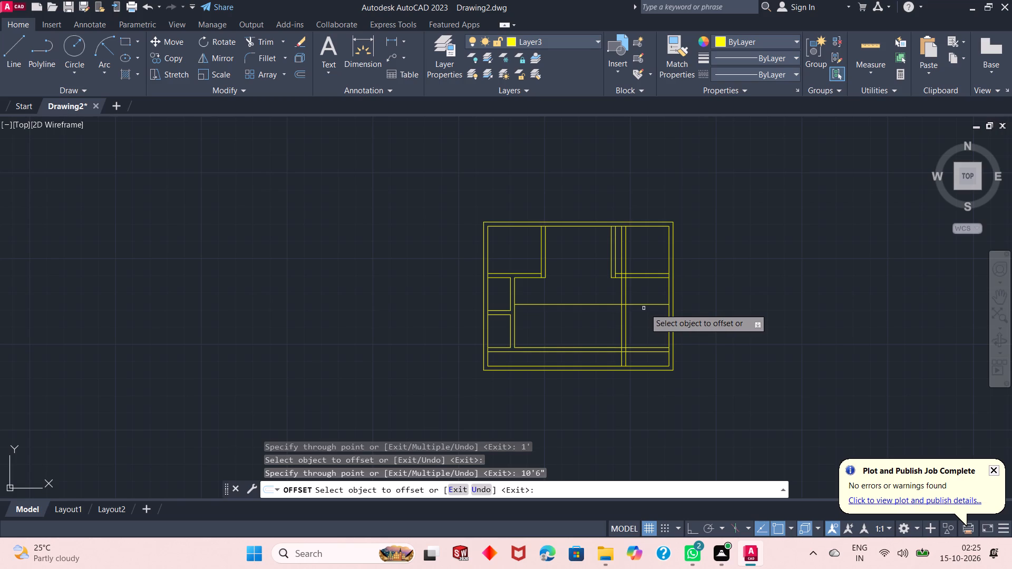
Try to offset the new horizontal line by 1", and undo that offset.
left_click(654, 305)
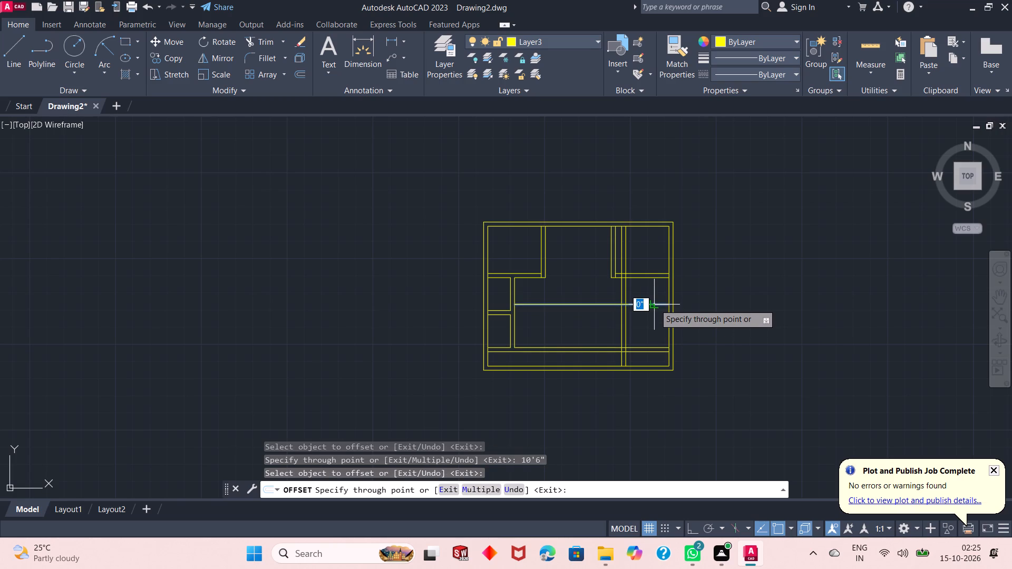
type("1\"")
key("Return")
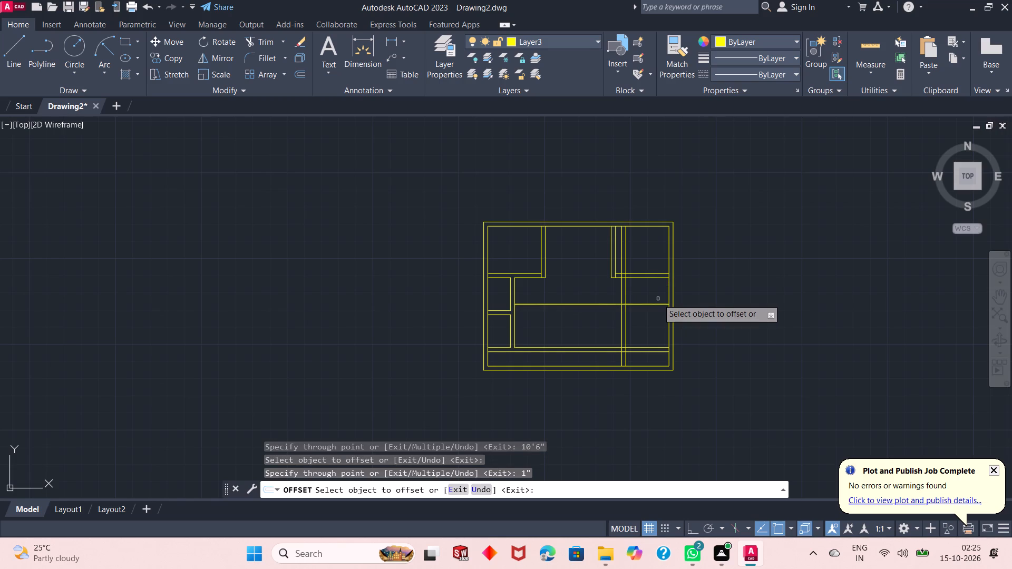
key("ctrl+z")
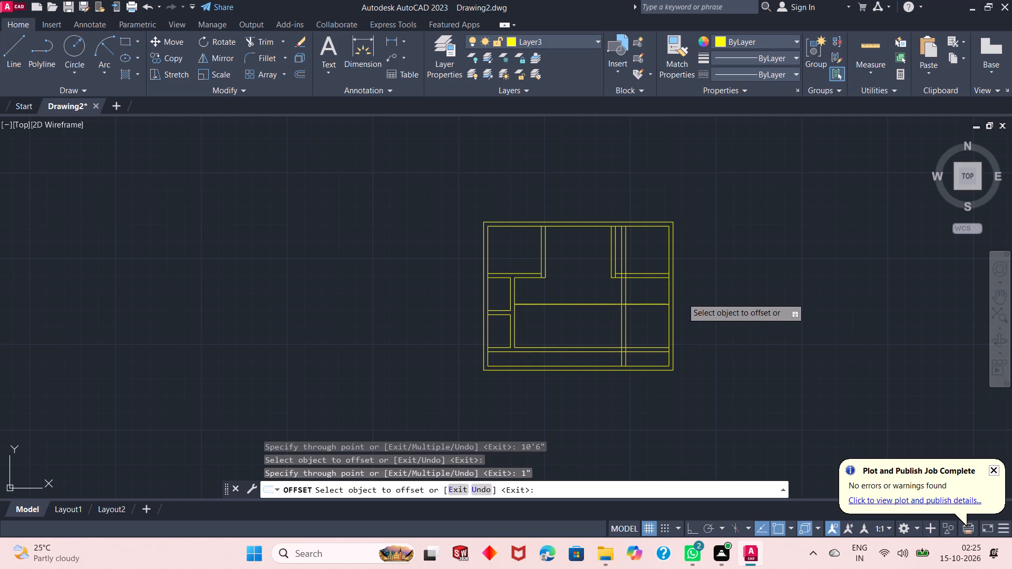
Offset the new horizontal line 1' upward to form the partition's thickness, and end offsetting.
left_click(653, 303)
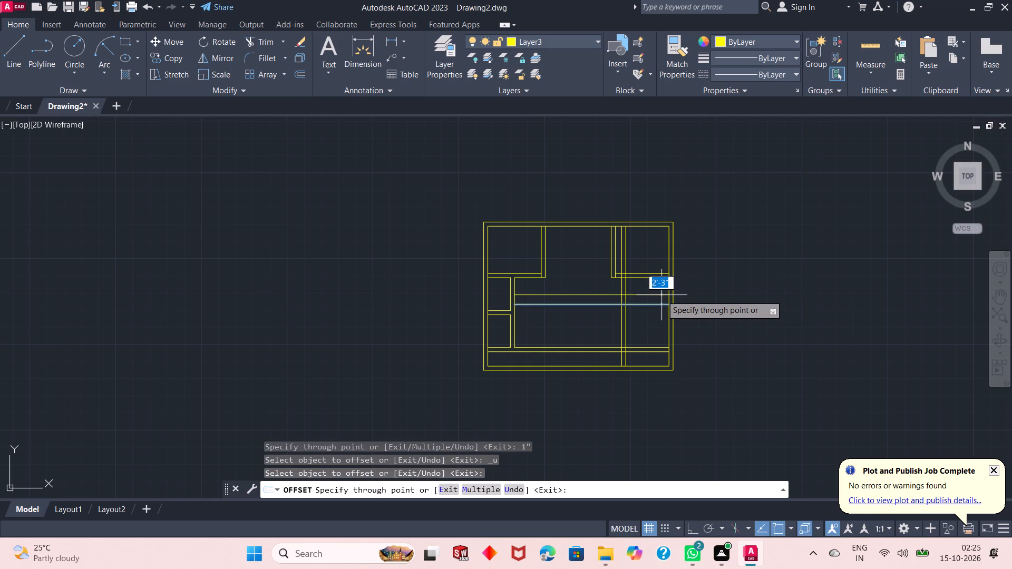
key("1")
key("shift+quotedbl")
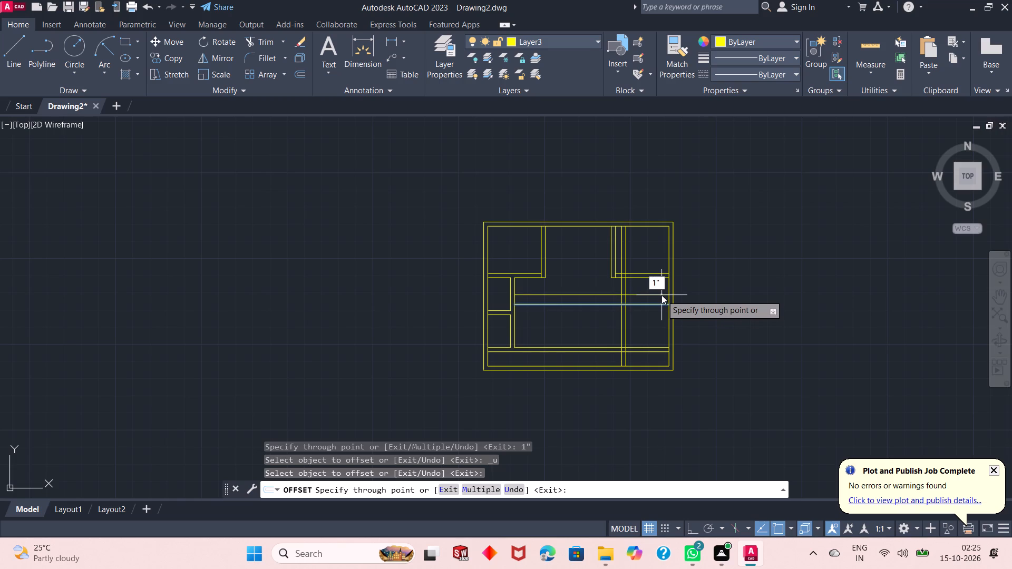
key("BackSpace")
key("apostrophe")
key("Return")
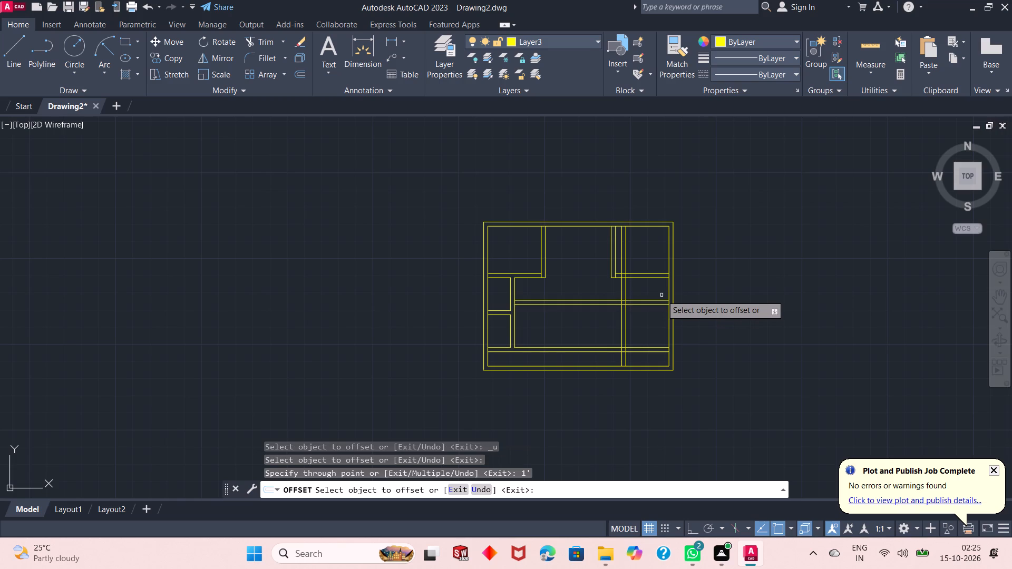
right_click(703, 291)
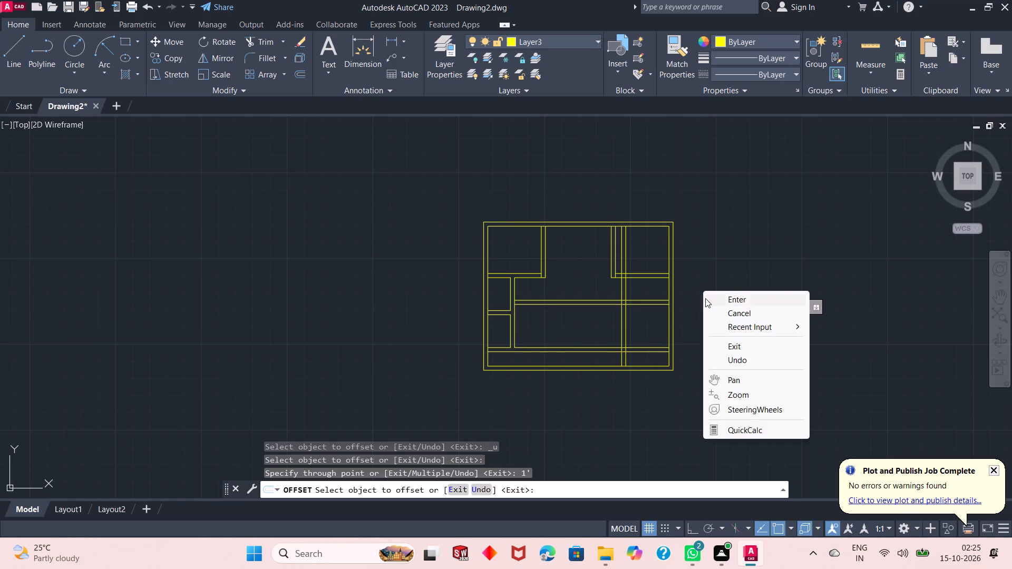
left_click(712, 299)
Trim both lines of the new horizontal partition across the central room, stopping at the right vertical partition, and end trimming.
right_click(712, 299)
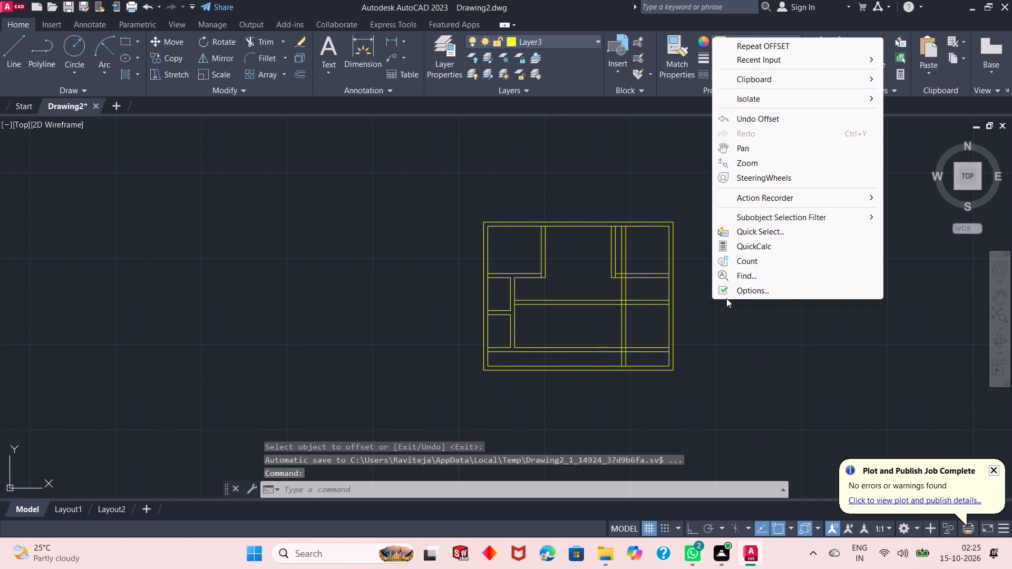
left_click(802, 58)
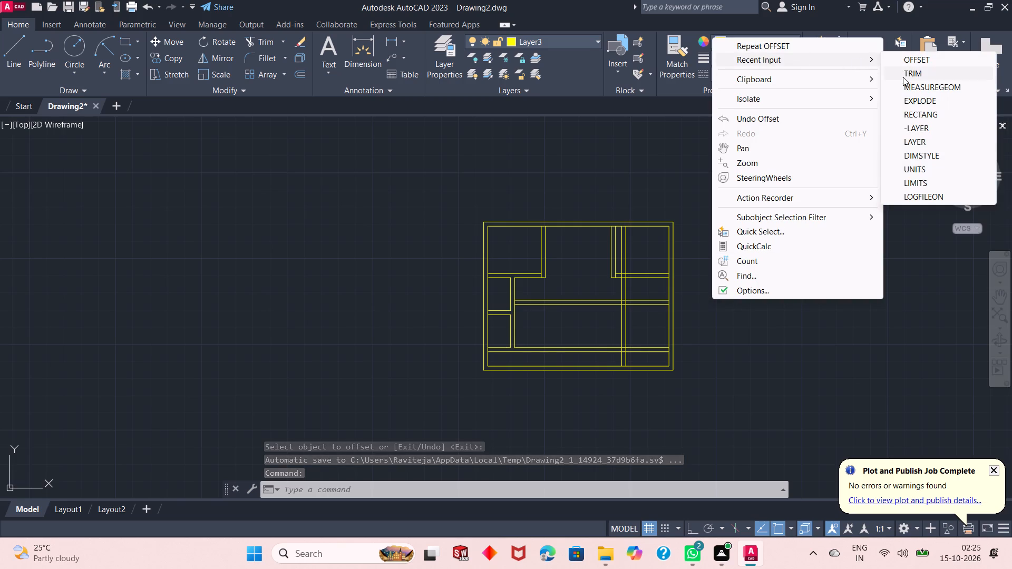
left_click(904, 79)
left_click_drag(556, 294, 559, 321)
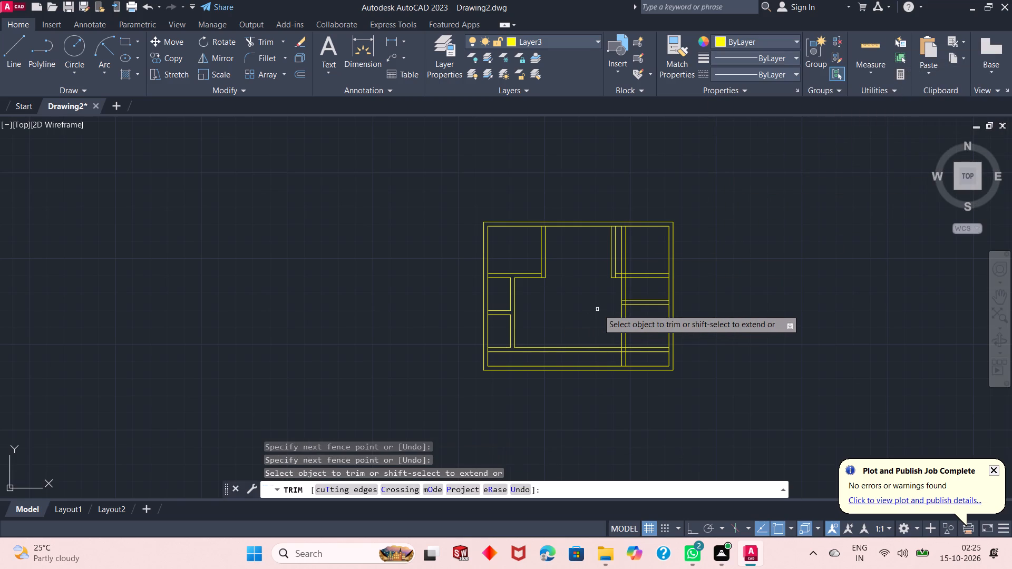
right_click(709, 278)
left_click(722, 279)
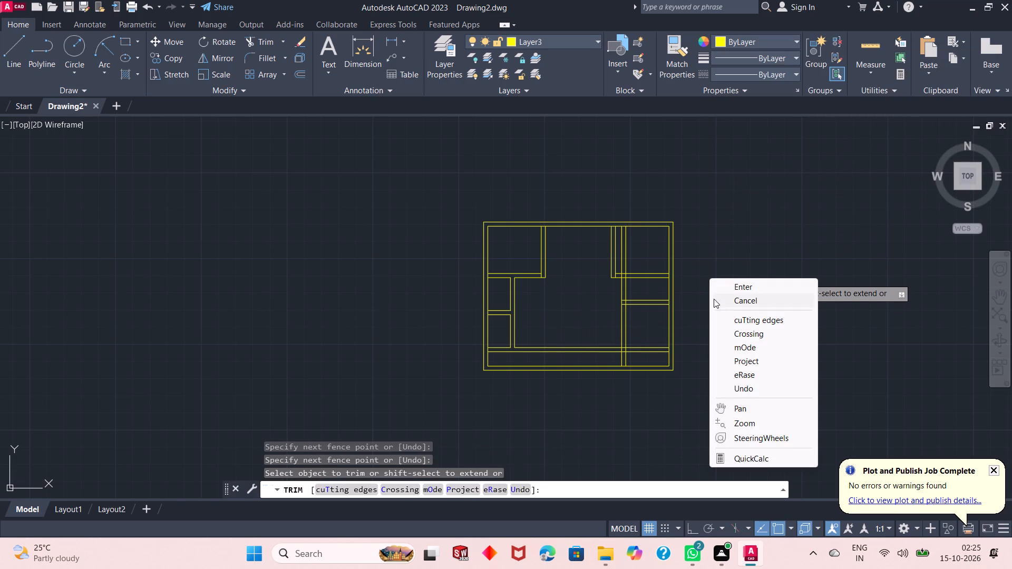
left_click(722, 288)
Trim the right vertical partition's two lines inside the top-right room and between the upper wall and the new horizontal partition.
scroll(573, 295, "up", 1)
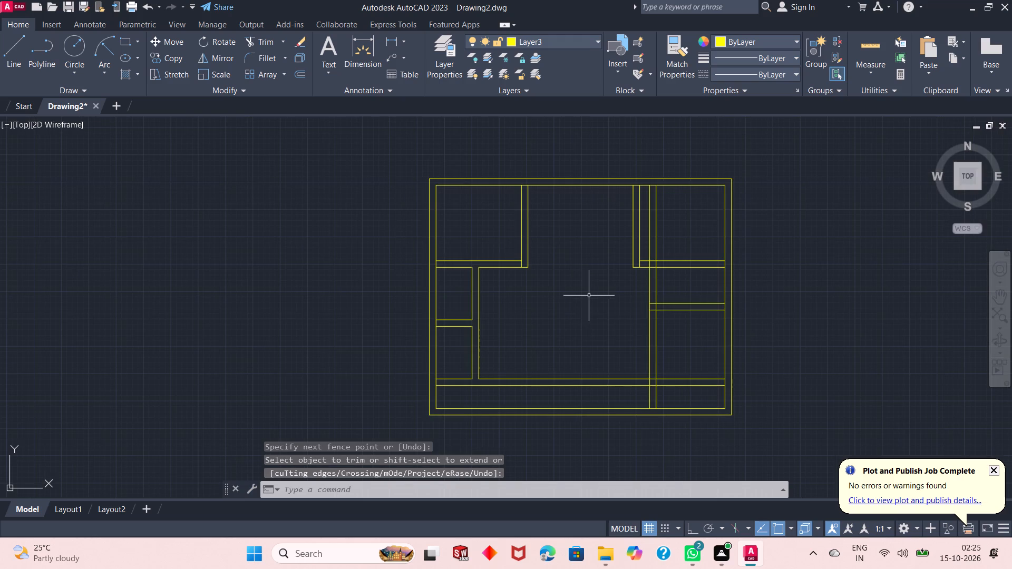
scroll(598, 296, "up", 1)
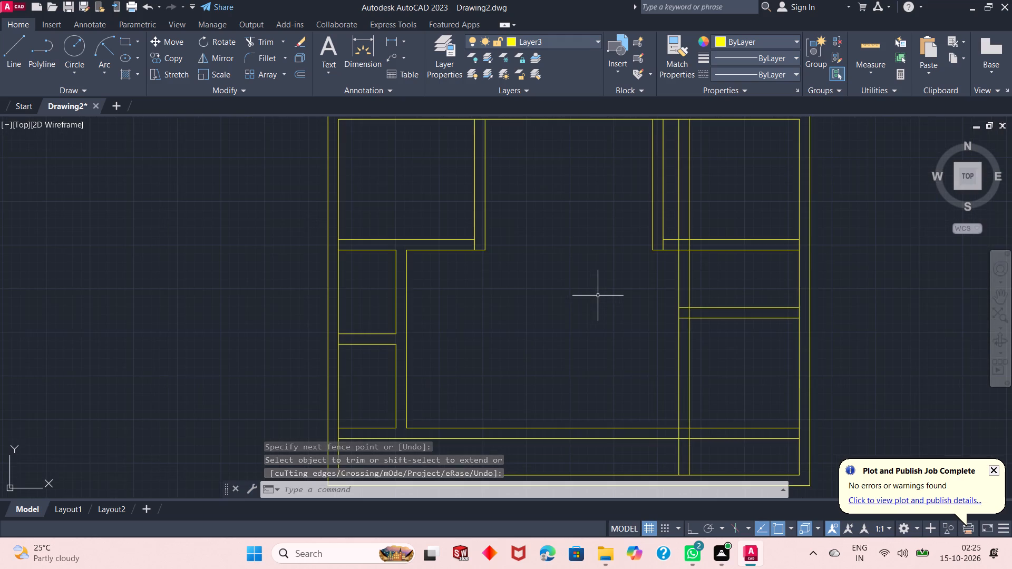
scroll(598, 296, "down", 2)
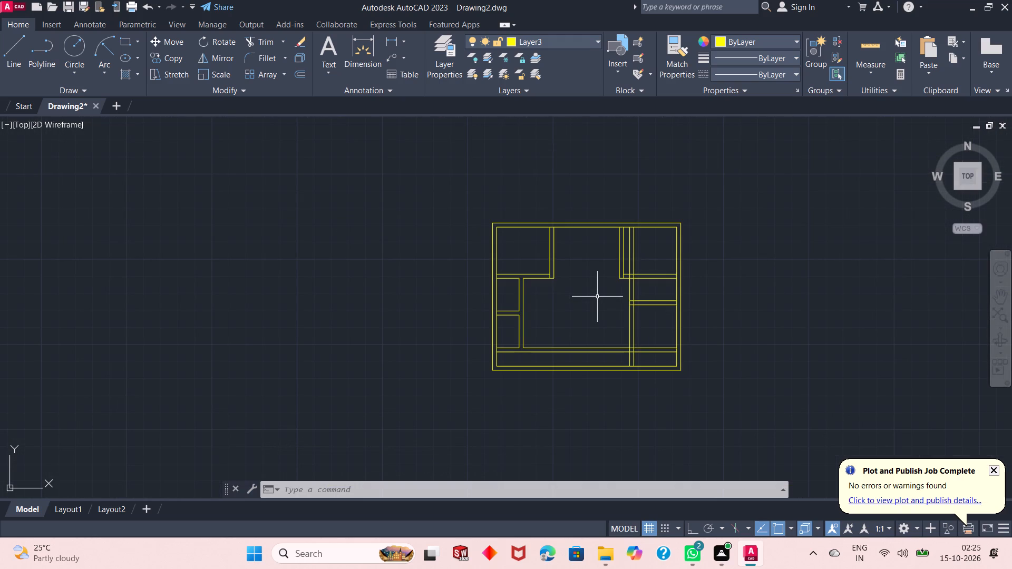
scroll(597, 297, "up", 1)
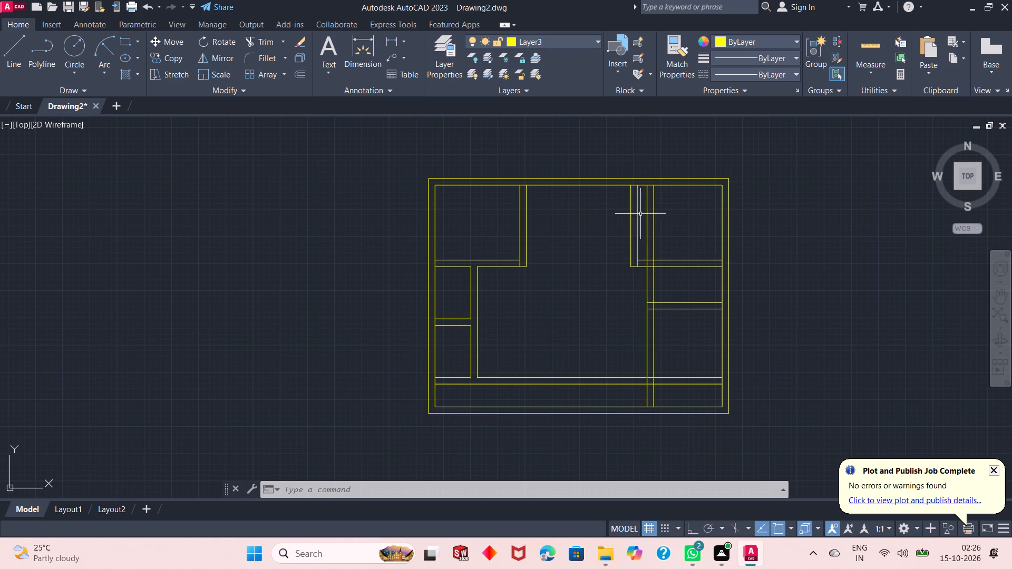
scroll(637, 253, "up", 1)
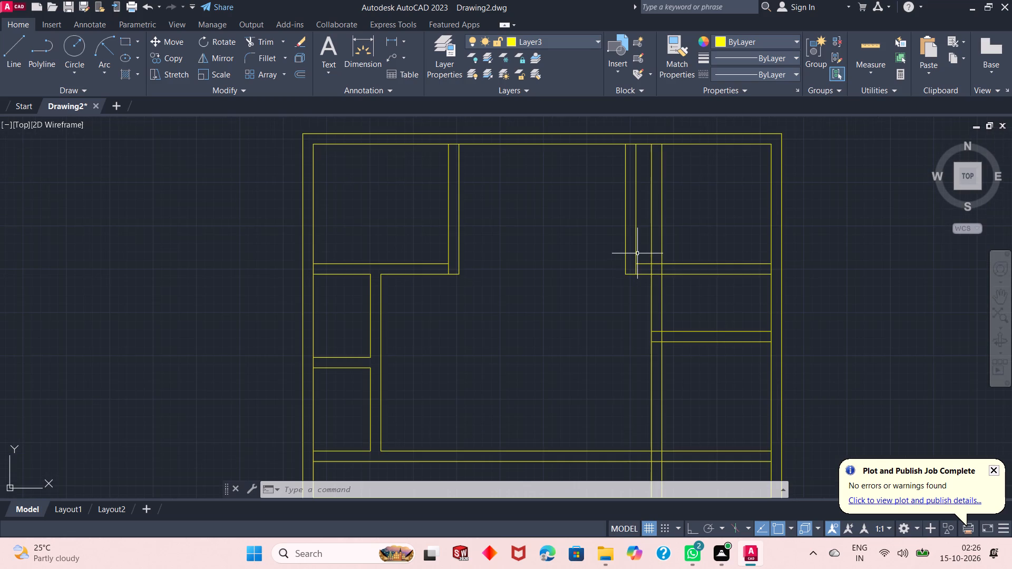
right_click(503, 230)
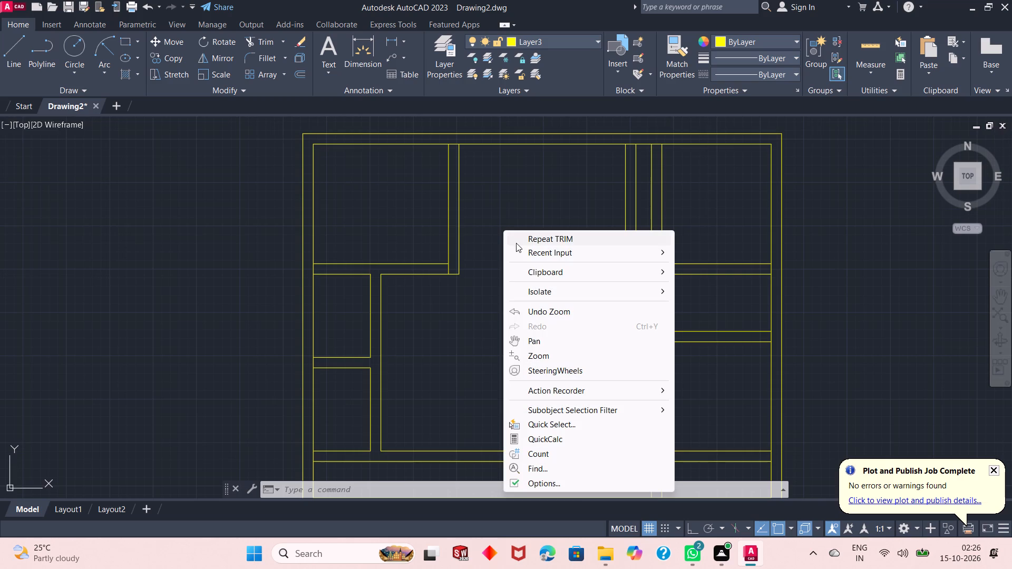
left_click(531, 239)
left_click(645, 224)
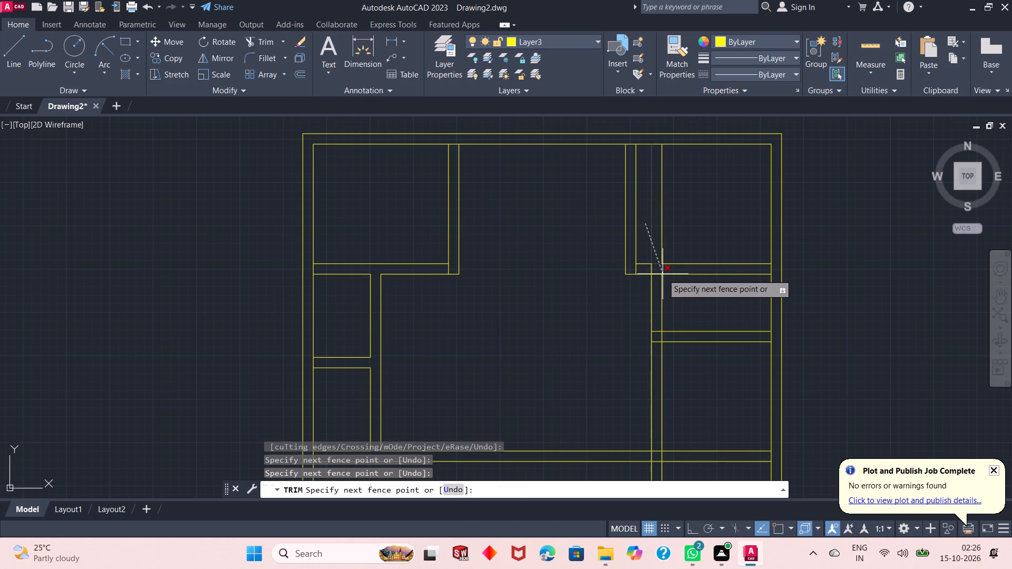
left_click(684, 216)
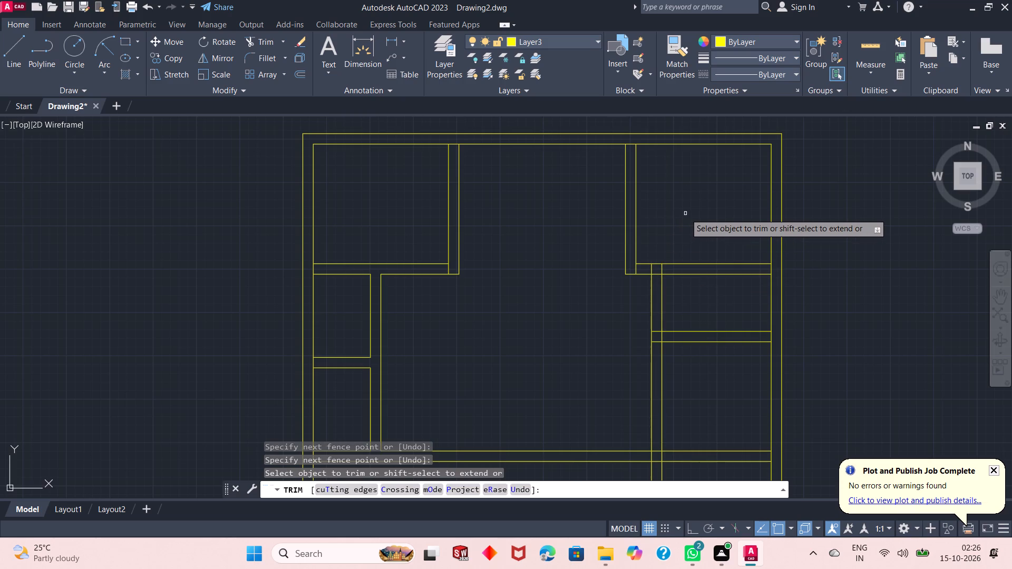
left_click_drag(672, 294, 658, 301)
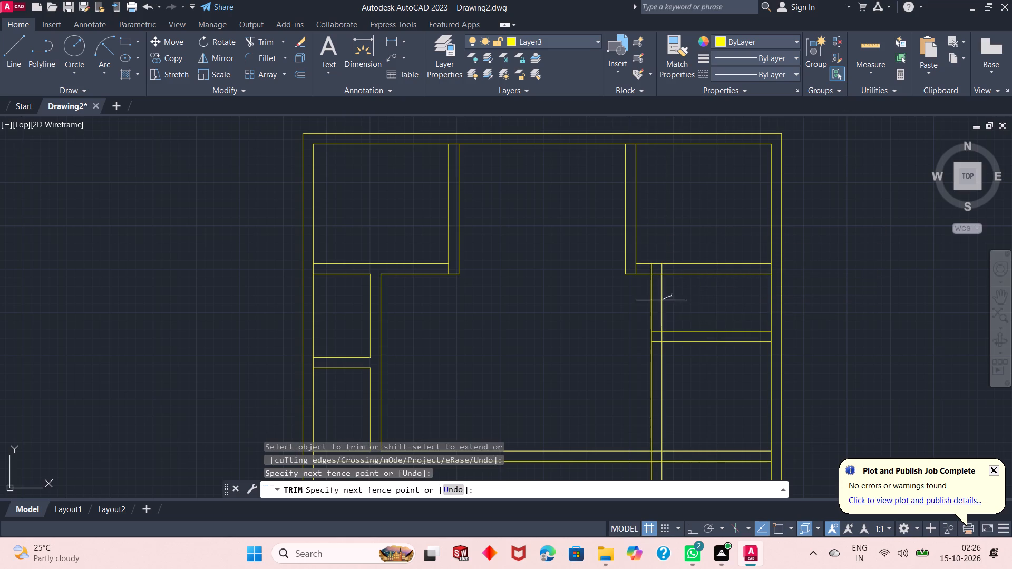
left_click_drag(658, 301, 638, 310)
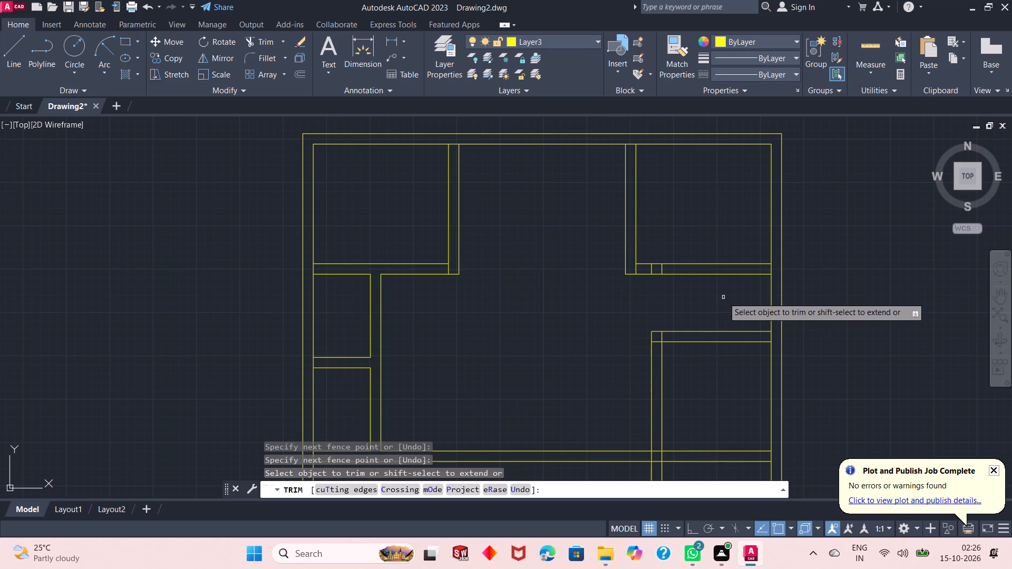
Trim the same vertical partition below and inside the lower horizontal wall, and open that wall's top line at their junction.
scroll(714, 291, "down", 1)
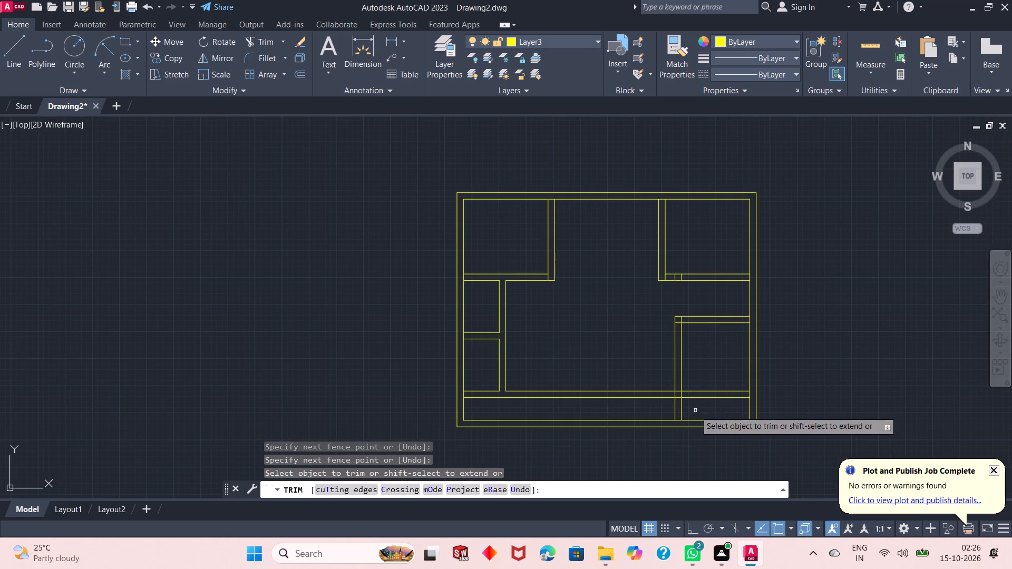
left_click_drag(695, 412, 653, 410)
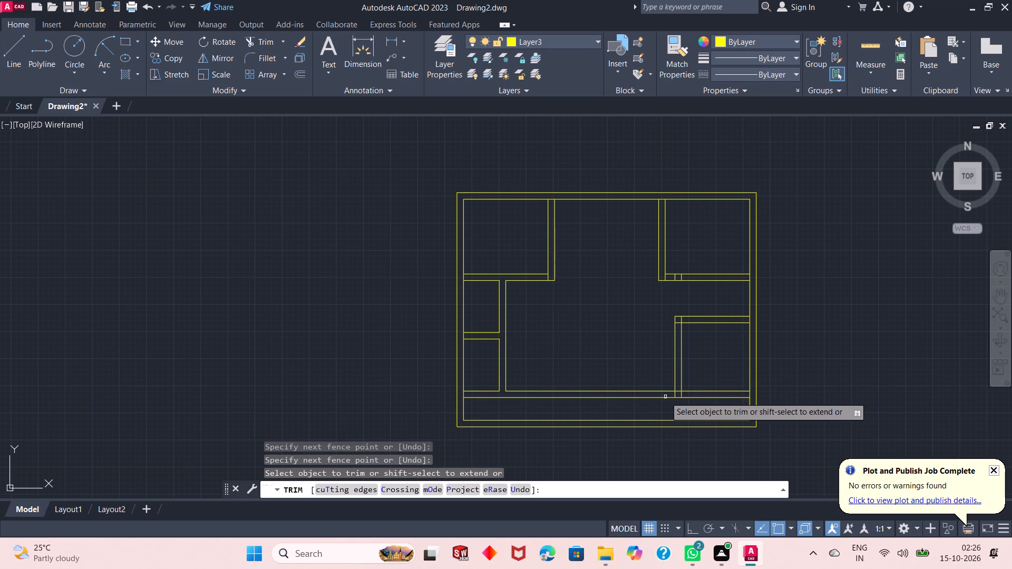
scroll(664, 399, "up", 4)
left_click_drag(746, 364, 669, 367)
left_click_drag(708, 358, 709, 321)
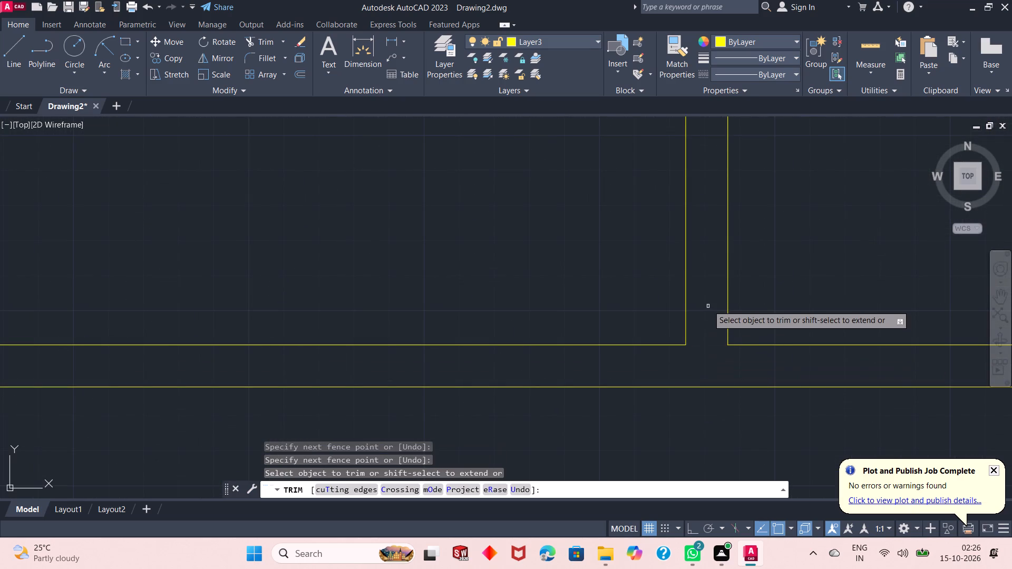
Trim the short piece of the new horizontal partition's bottom line inside the vertical partition at the lower-right room's corner.
scroll(703, 386, "down", 4)
scroll(703, 308, "up", 2)
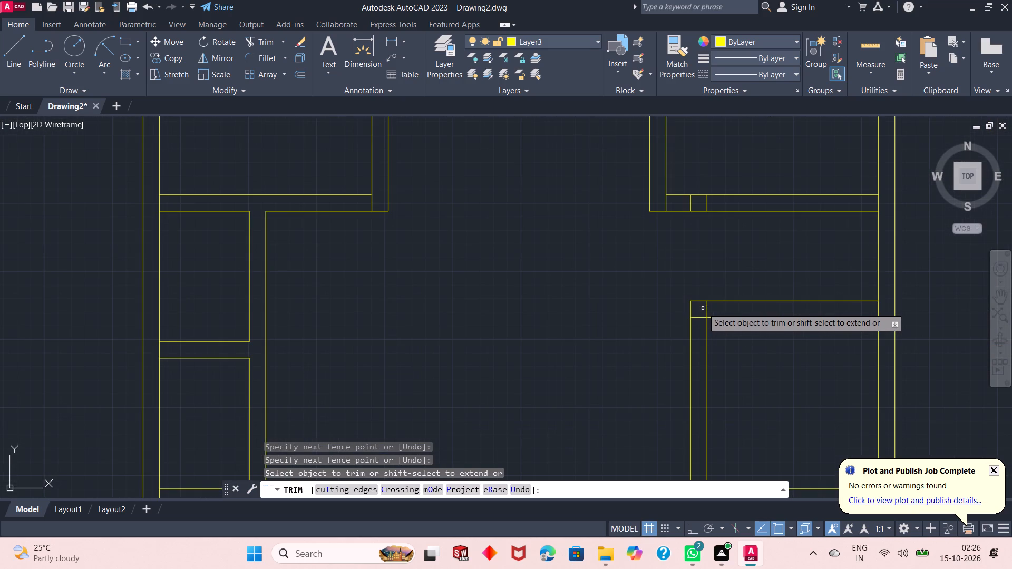
scroll(703, 303, "up", 1)
left_click_drag(695, 316, 694, 342)
scroll(693, 342, "down", 1)
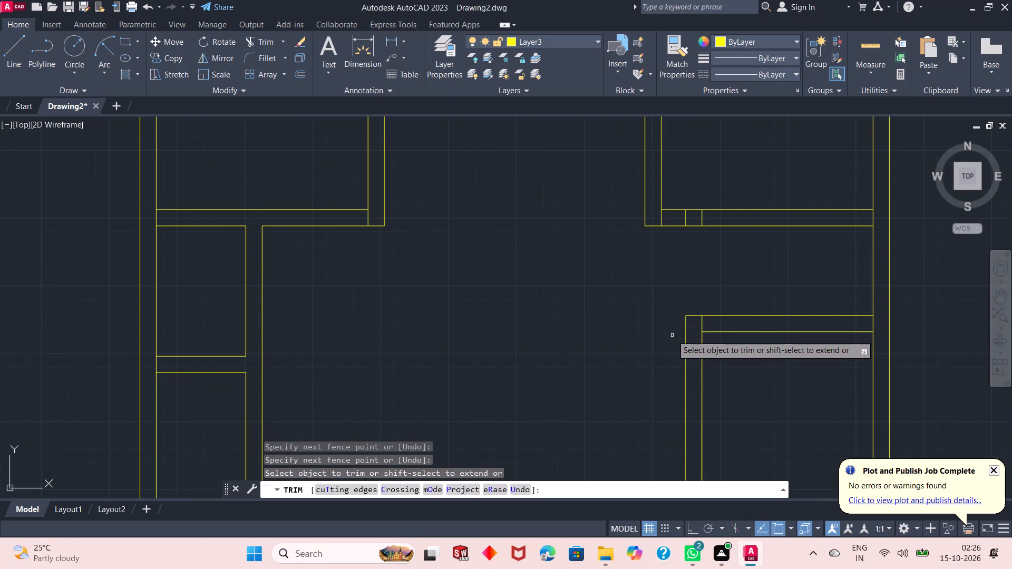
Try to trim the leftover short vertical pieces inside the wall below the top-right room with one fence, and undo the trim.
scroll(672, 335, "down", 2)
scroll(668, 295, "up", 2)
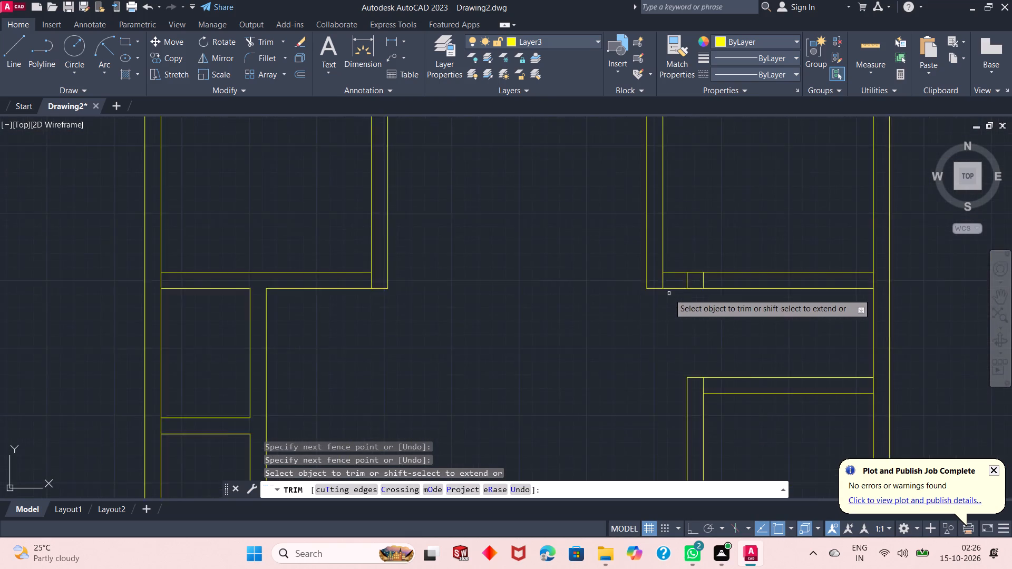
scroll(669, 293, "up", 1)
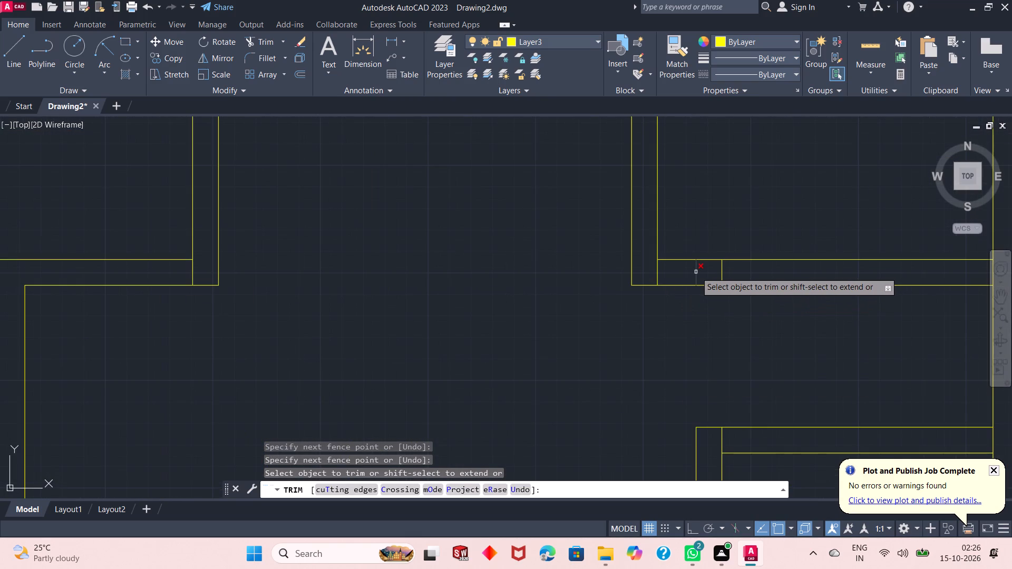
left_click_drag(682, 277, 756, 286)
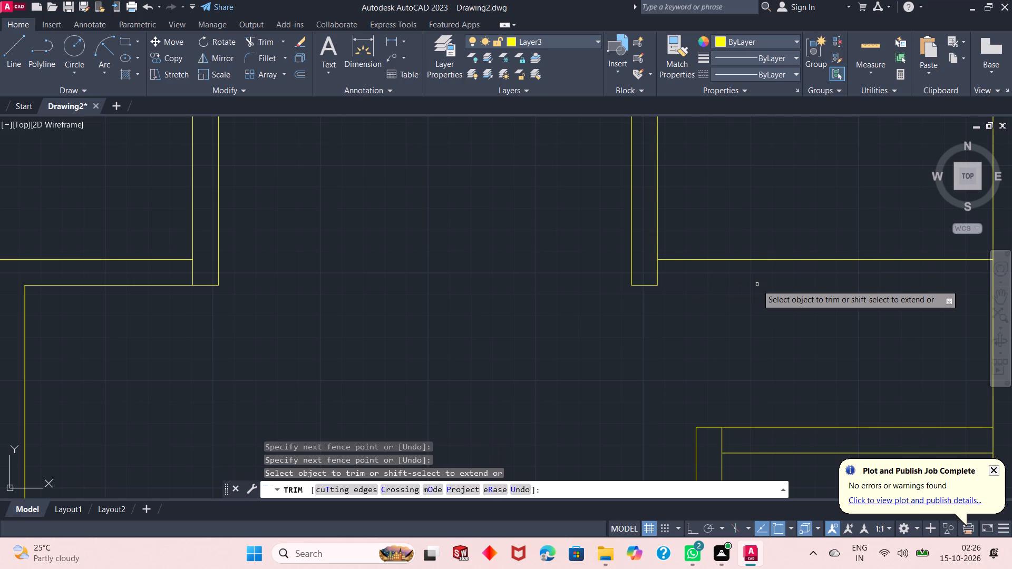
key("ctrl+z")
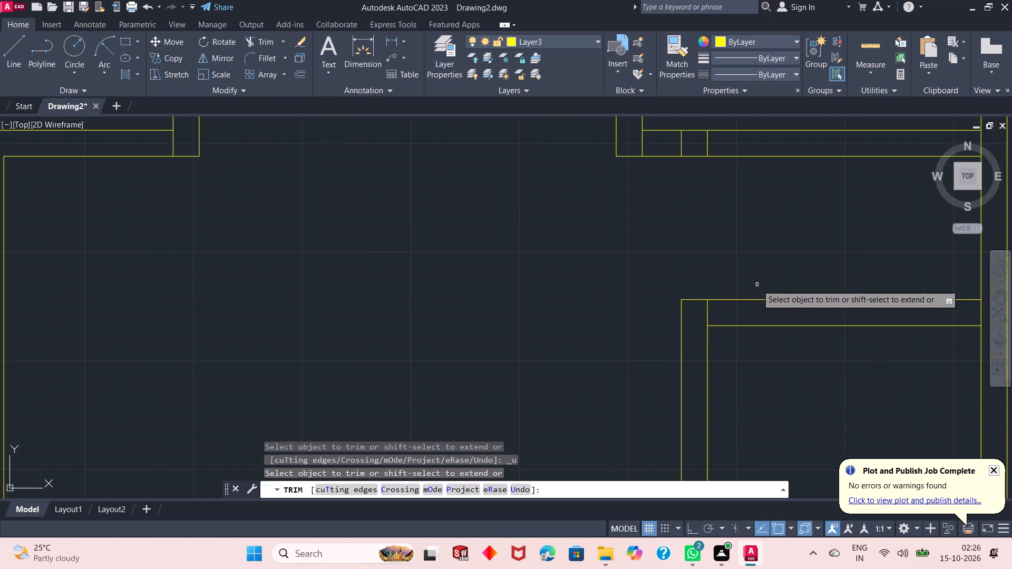
Trim the two leftover short vertical pieces inside the wall below the top-right room, one after the other.
scroll(756, 283, "down", 1)
scroll(711, 203, "up", 1)
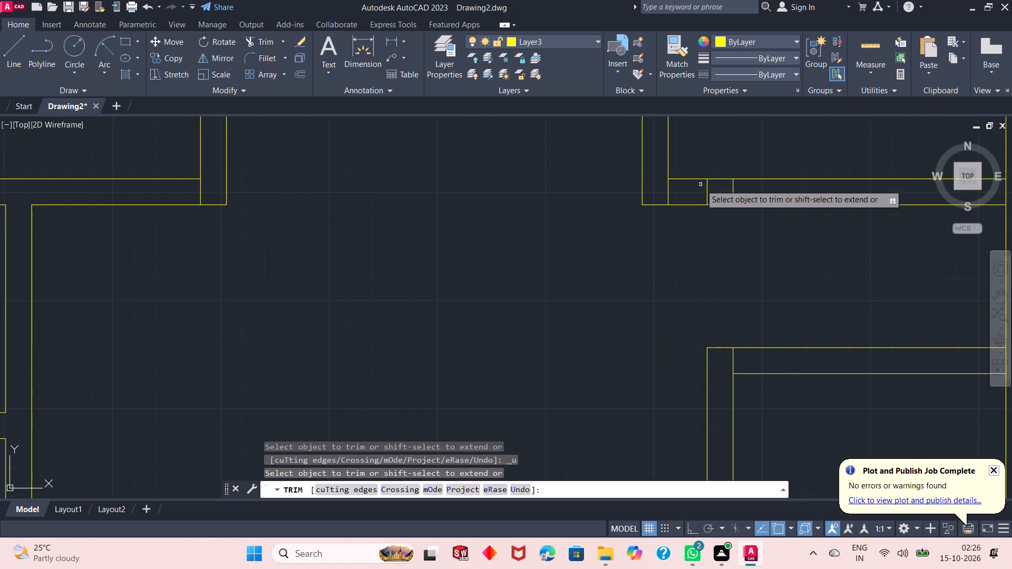
left_click_drag(700, 186, 716, 188)
left_click_drag(733, 188, 741, 188)
scroll(671, 218, "down", 2)
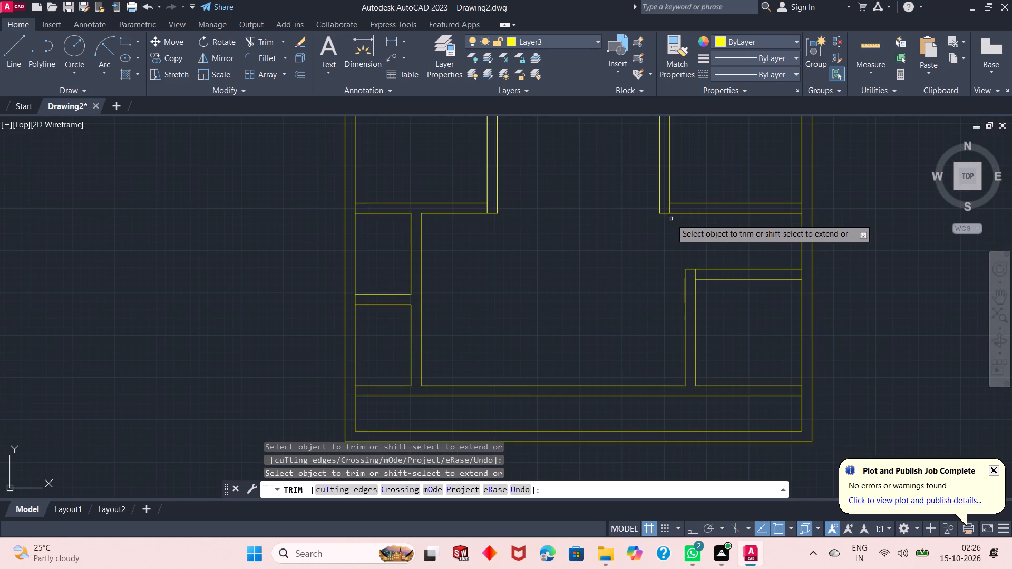
scroll(684, 248, "down", 2)
right_click(475, 198)
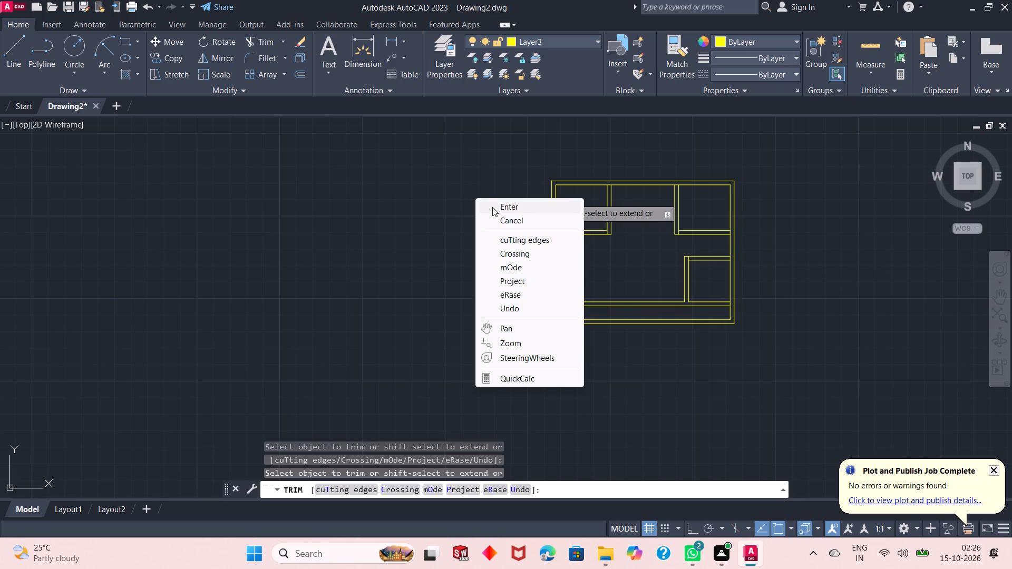
left_click(492, 207)
Make the magenta Layer2 the current layer.
scroll(706, 237, "up", 1)
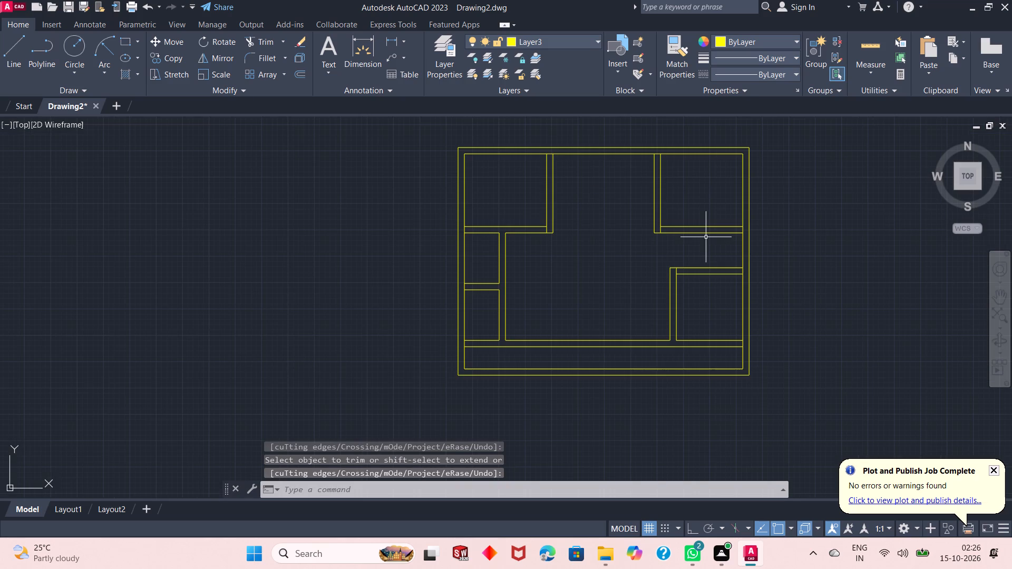
scroll(706, 237, "up", 1)
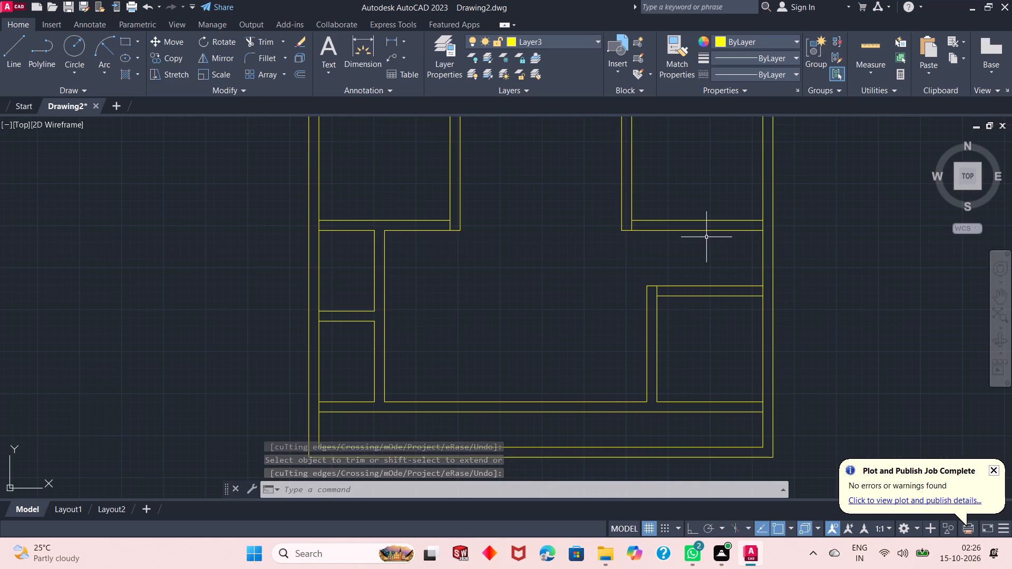
scroll(646, 268, "down", 2)
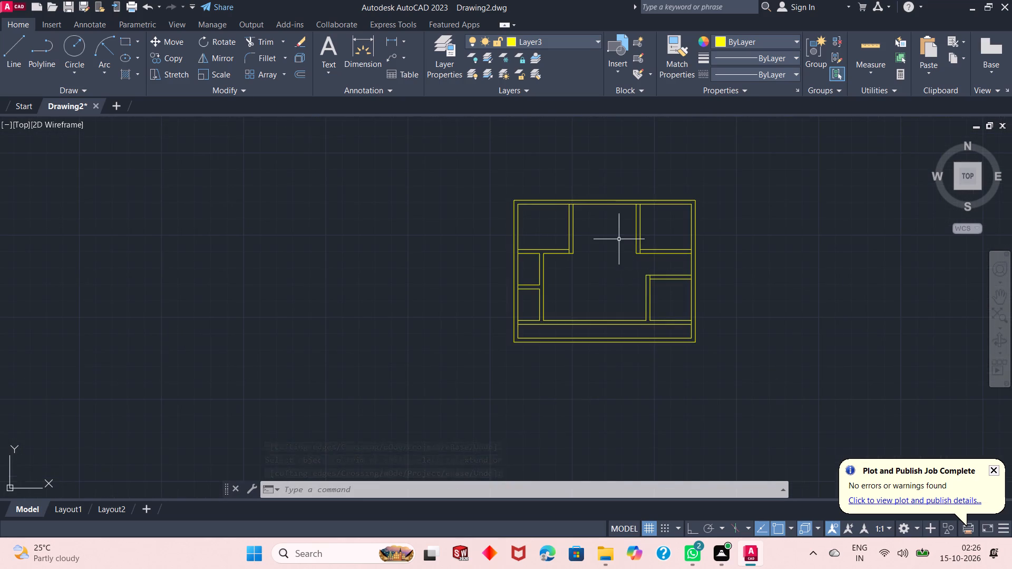
scroll(617, 231, "up", 1)
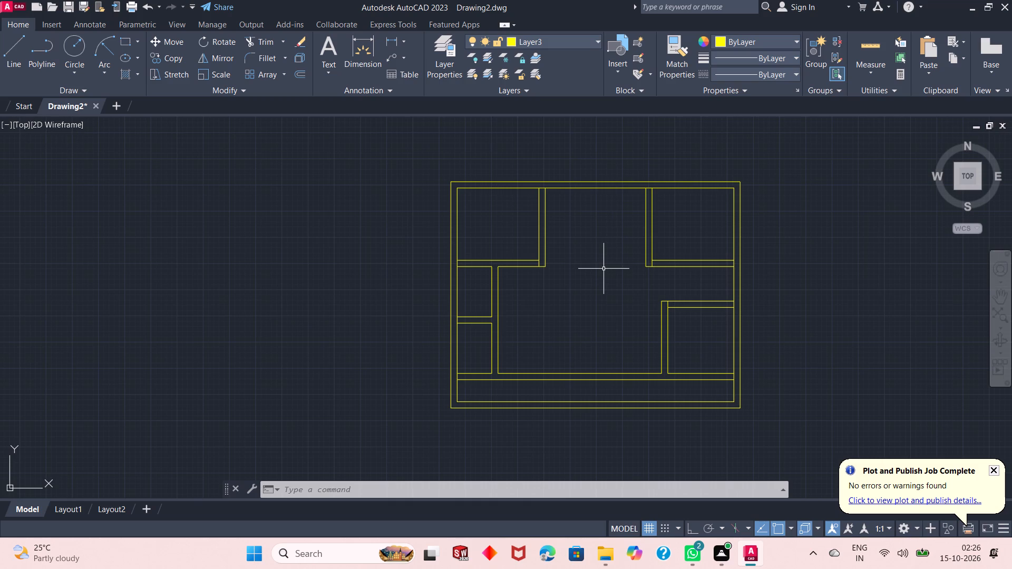
left_click(560, 45)
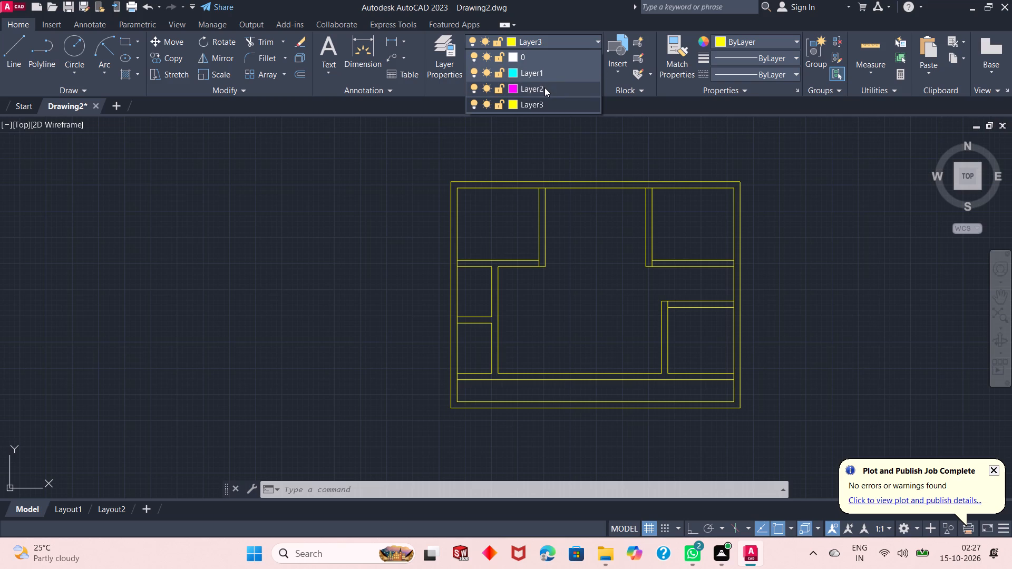
left_click(544, 87)
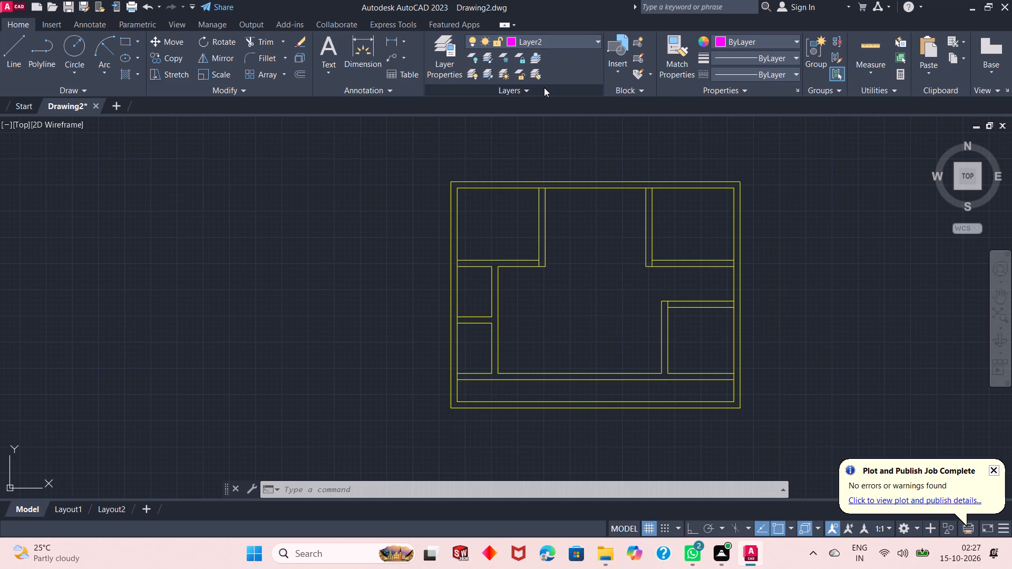
Offset the left line of the top-left room's vertical partition 1'6" into that room.
scroll(501, 317, "up", 1)
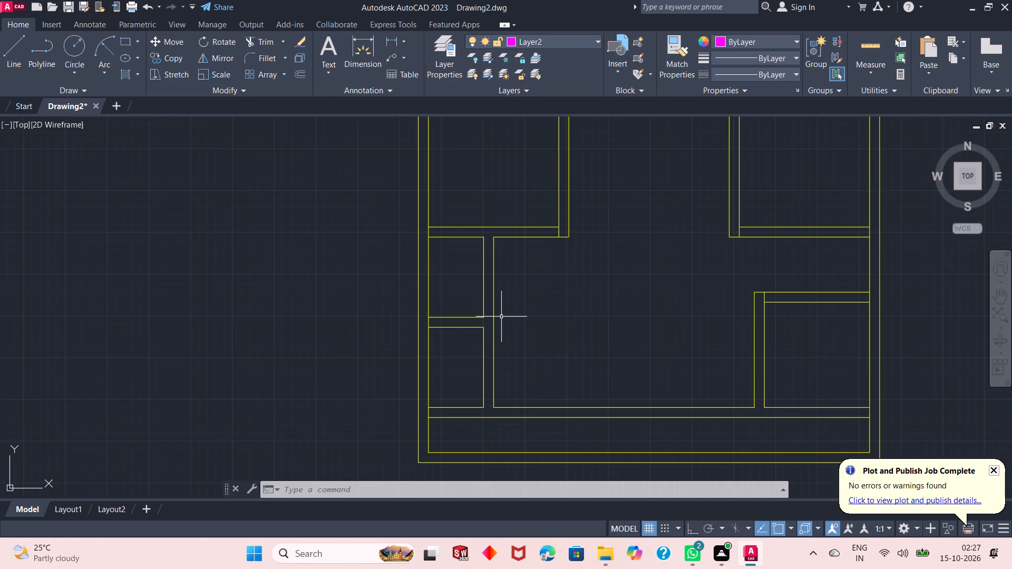
scroll(501, 317, "down", 1)
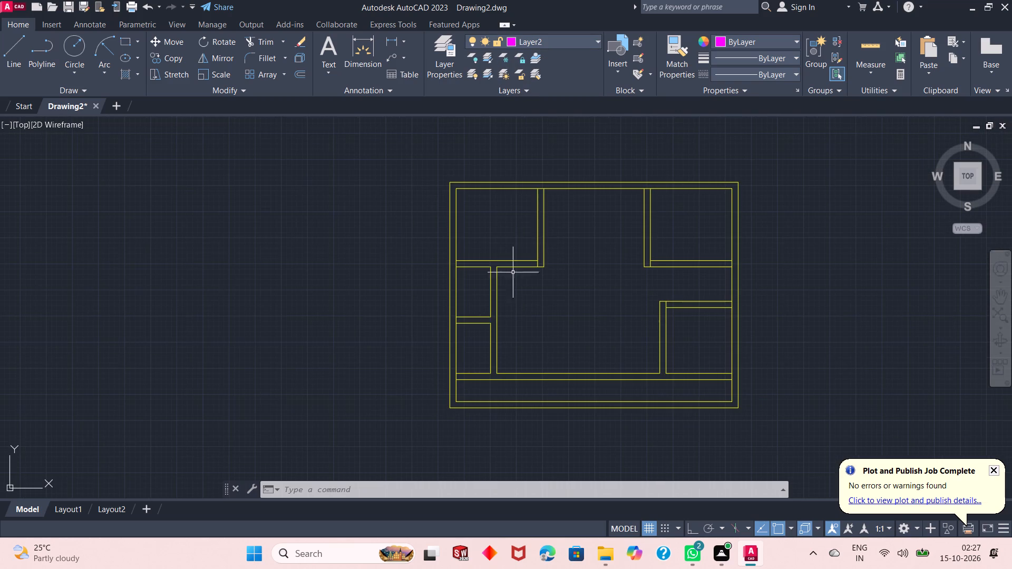
scroll(525, 255, "up", 2)
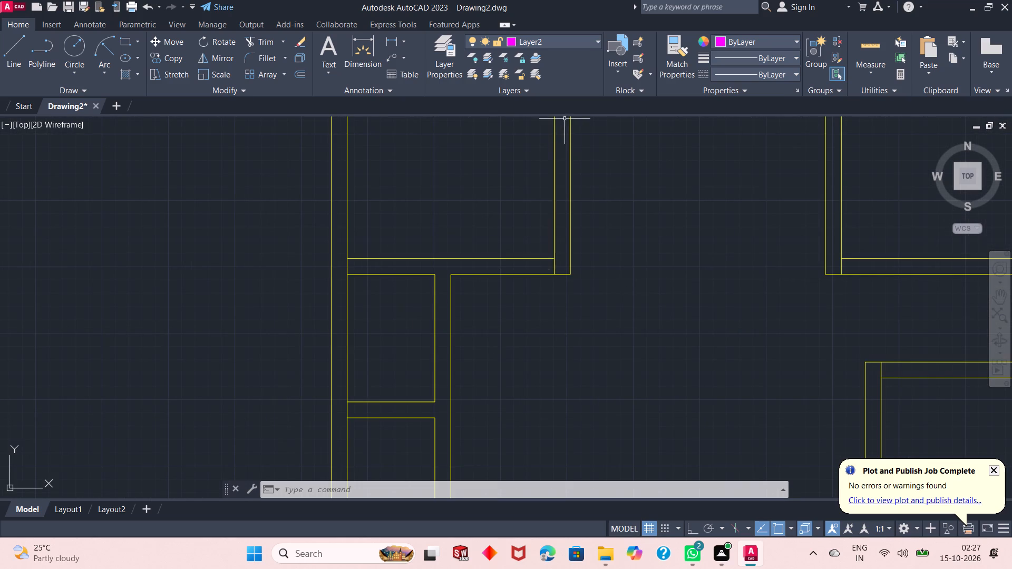
right_click(157, 162)
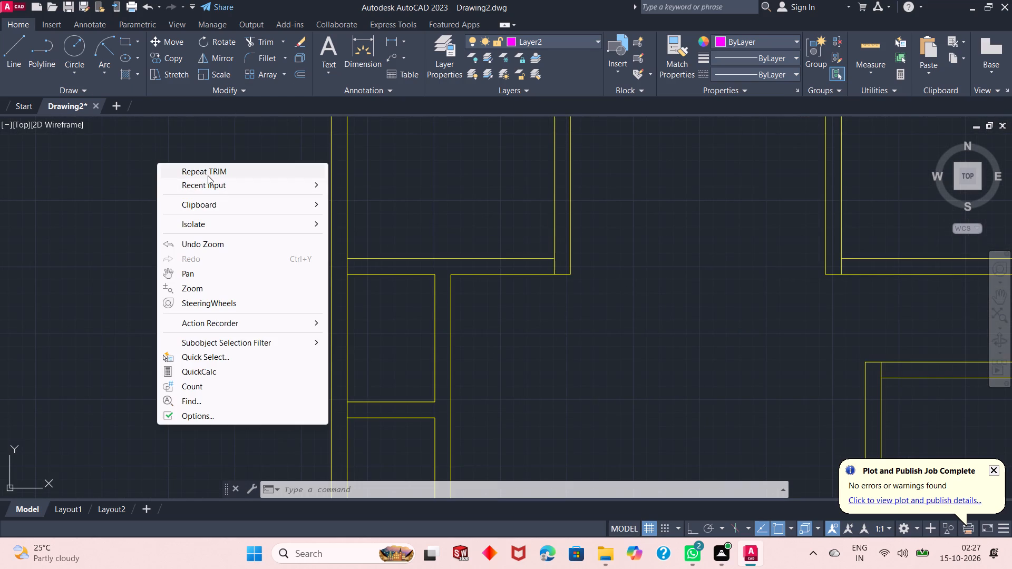
left_click(208, 180)
left_click(384, 208)
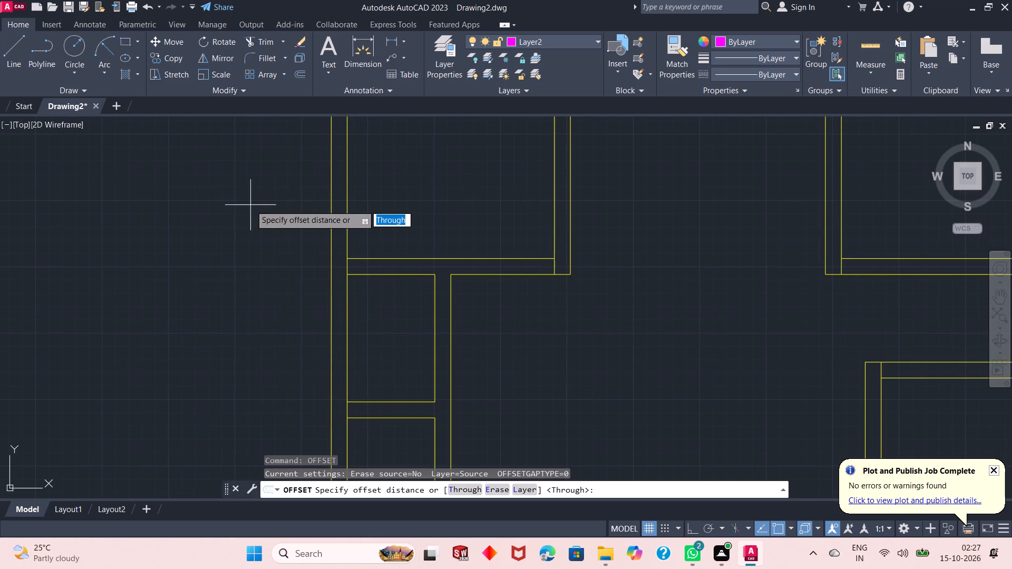
right_click(250, 205)
left_click(264, 210)
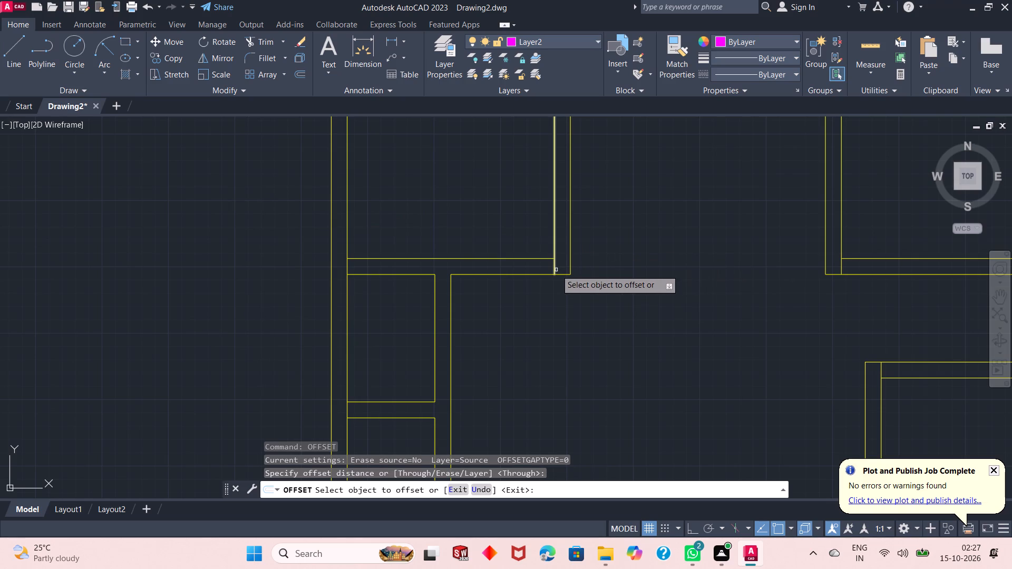
left_click(556, 269)
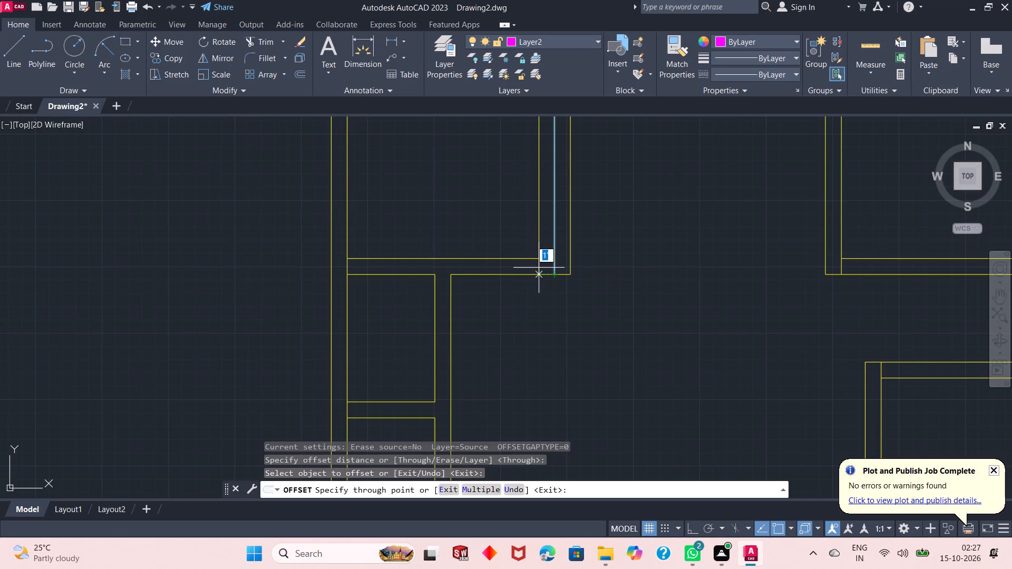
type("1'6\"")
key("Return")
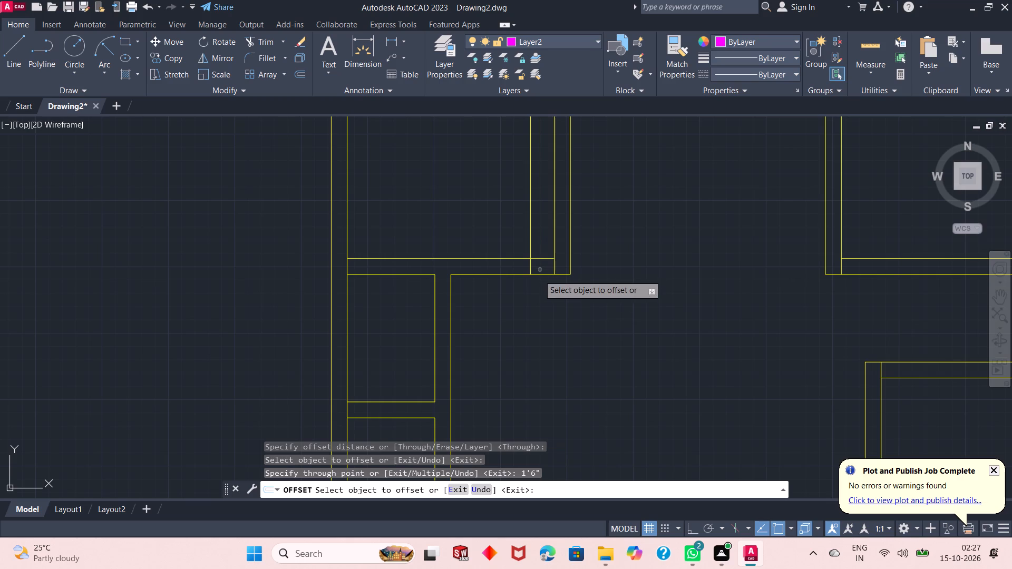
Offset the new vertical line a further 3'6" into the top-left room to mark the door opening's other side.
left_click(530, 265)
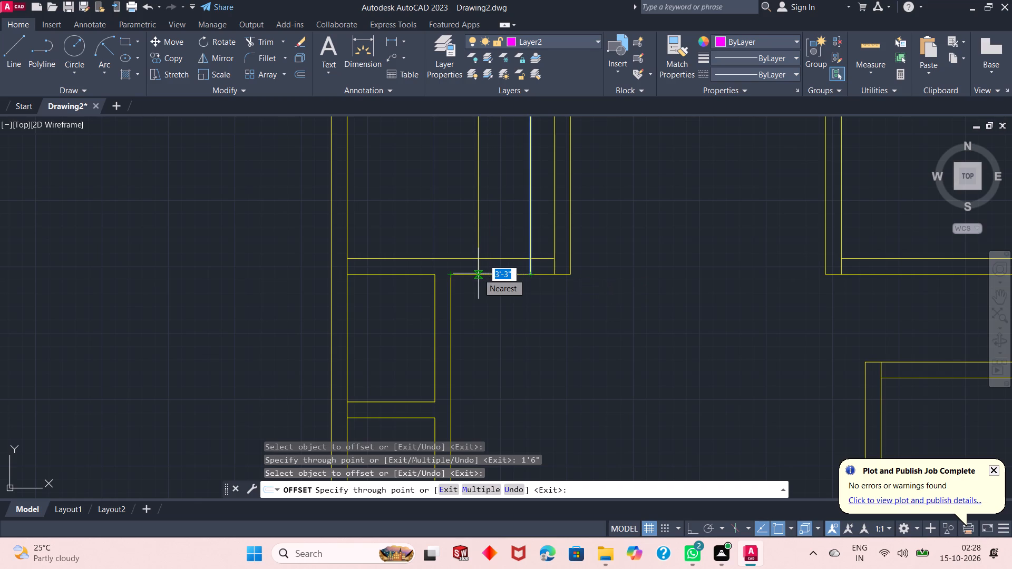
type("3'6\"")
key("Return")
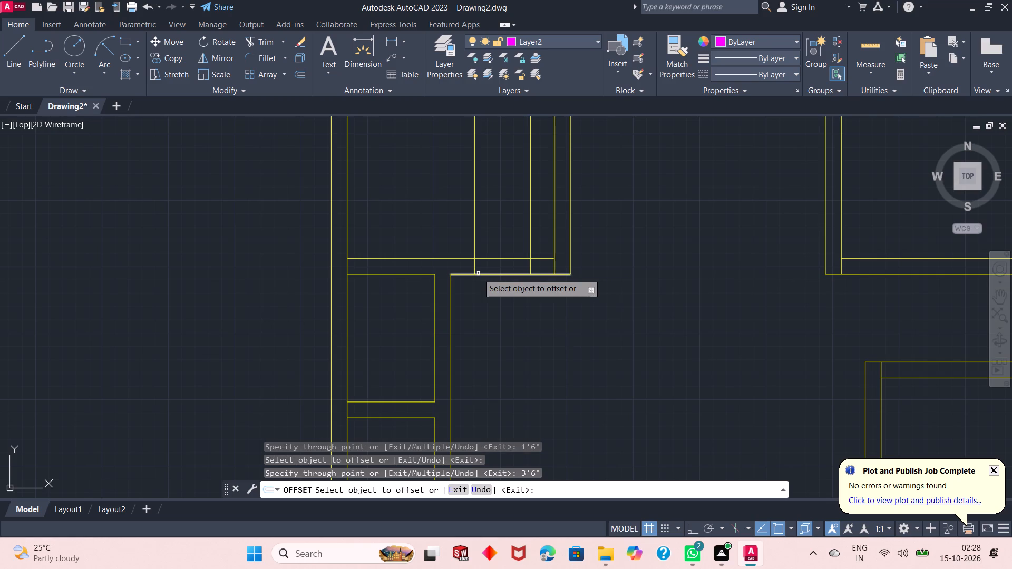
scroll(478, 273, "down", 2)
scroll(495, 232, "up", 1)
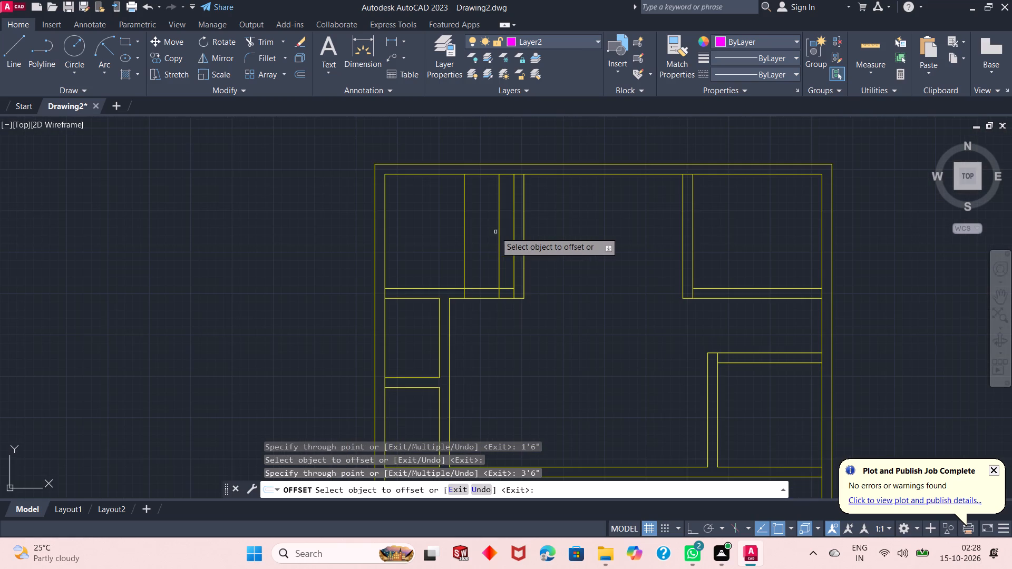
right_click(489, 242)
left_click(502, 248)
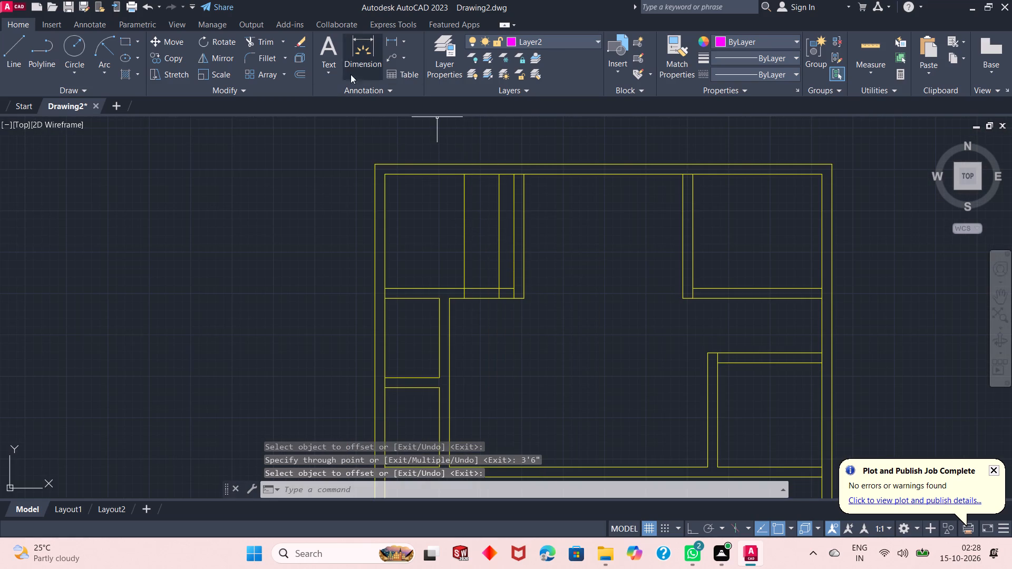
Trim both offset lines inside the top-left room with one fence, keeping only their short pieces within the wall below.
left_click(275, 44)
left_click(449, 220)
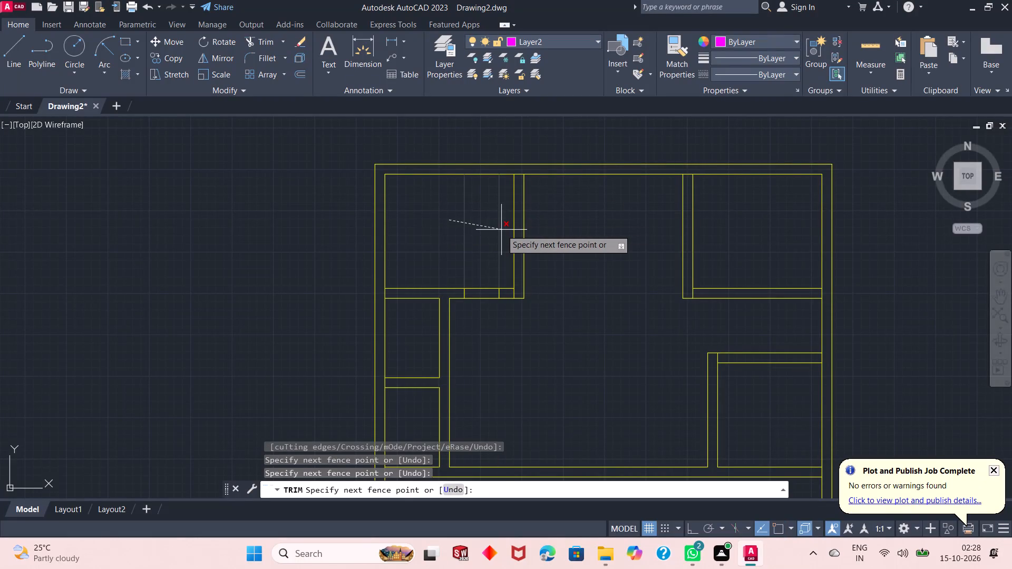
left_click(501, 230)
right_click(531, 324)
left_click(546, 333)
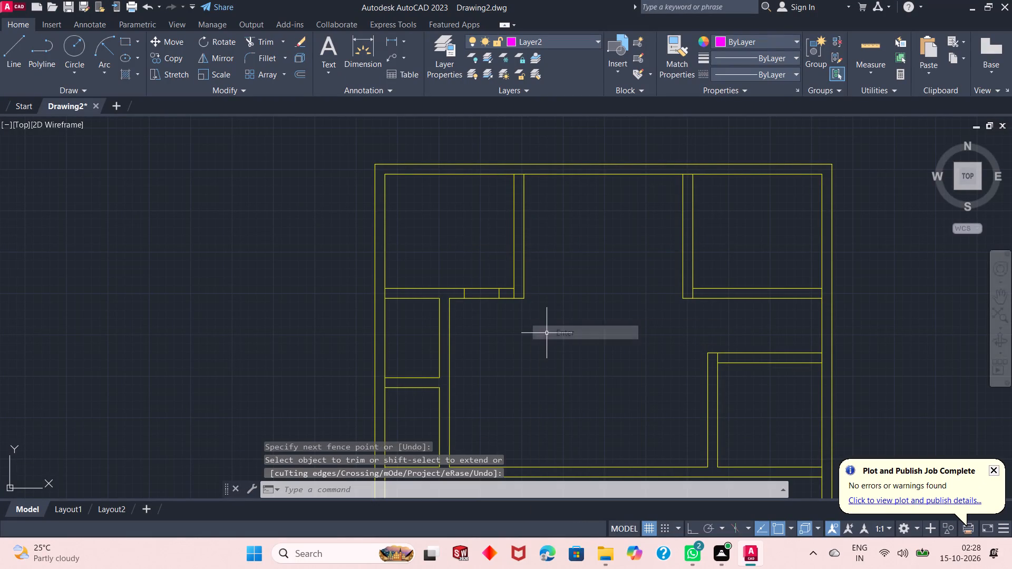
Start a line on Layer2 at the bottom end of the door opening's right jamb, try a 4'3" upward segment, and undo that segment.
left_click(554, 44)
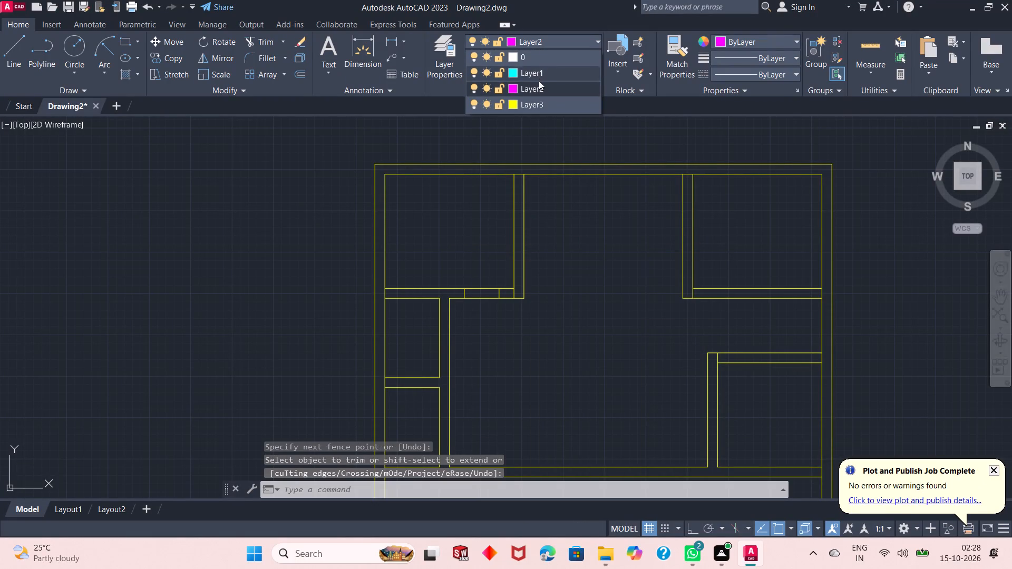
left_click(537, 86)
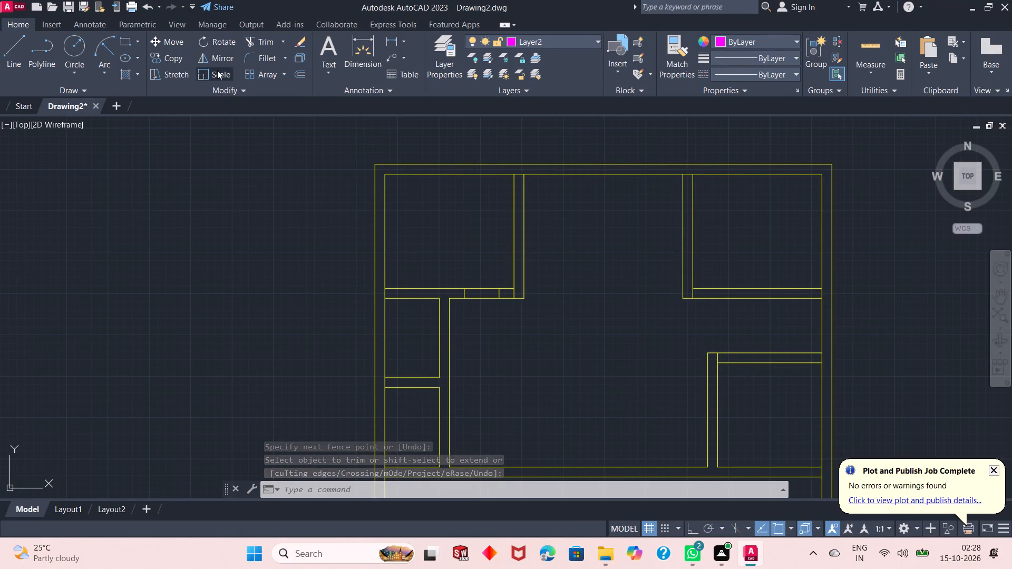
left_click(15, 50)
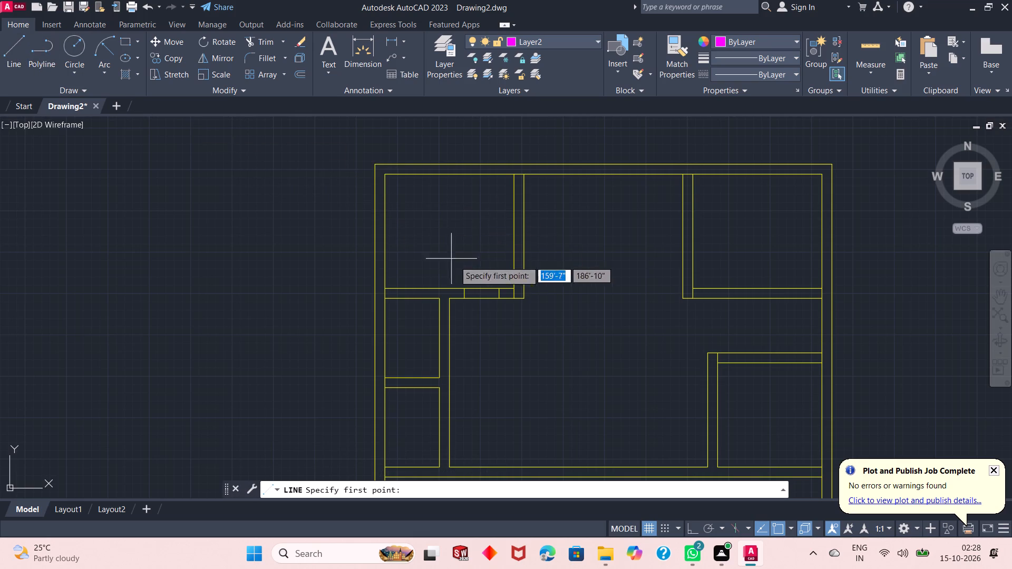
left_click(498, 300)
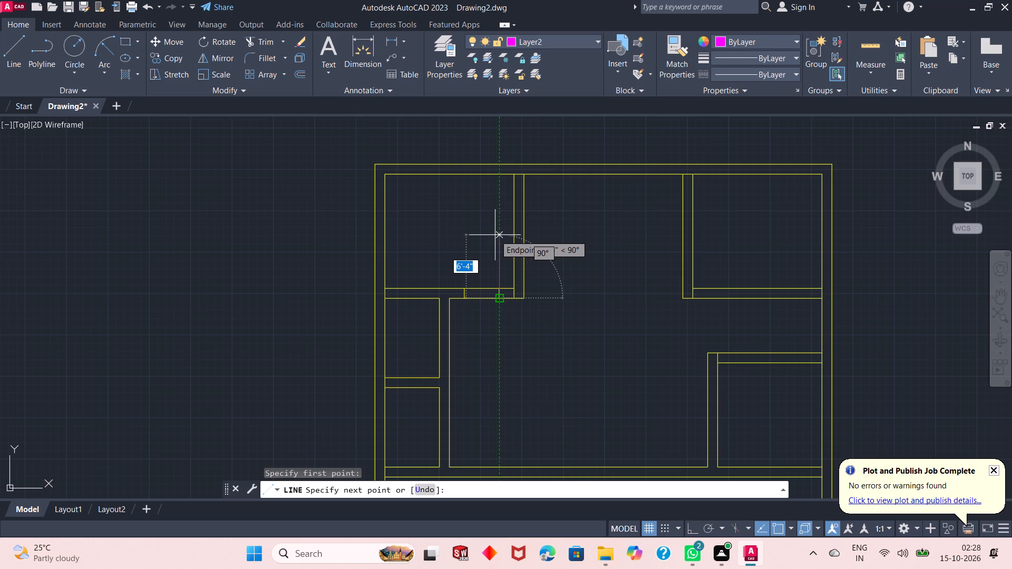
type("4'")
type("3\"")
key("Return")
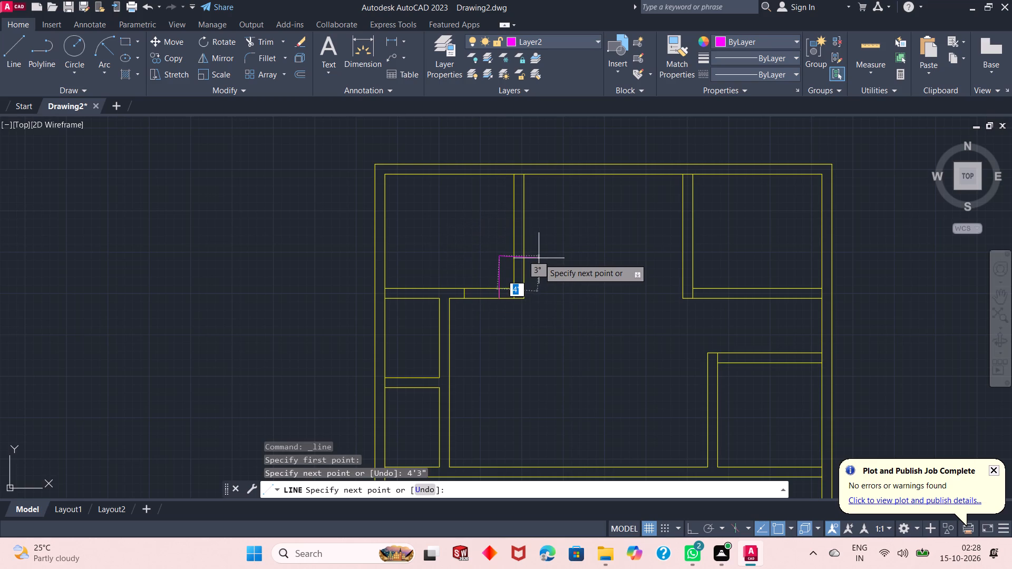
key("ctrl+z")
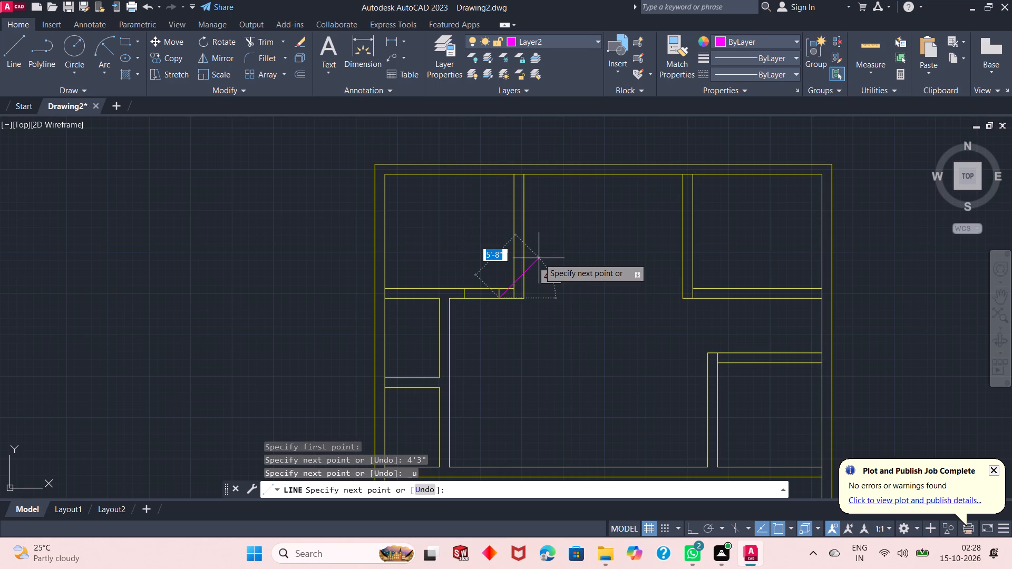
With Ortho on, draw the door leaf line 4'2" straight up from the bottom of the opening's right jamb.
key("F8")
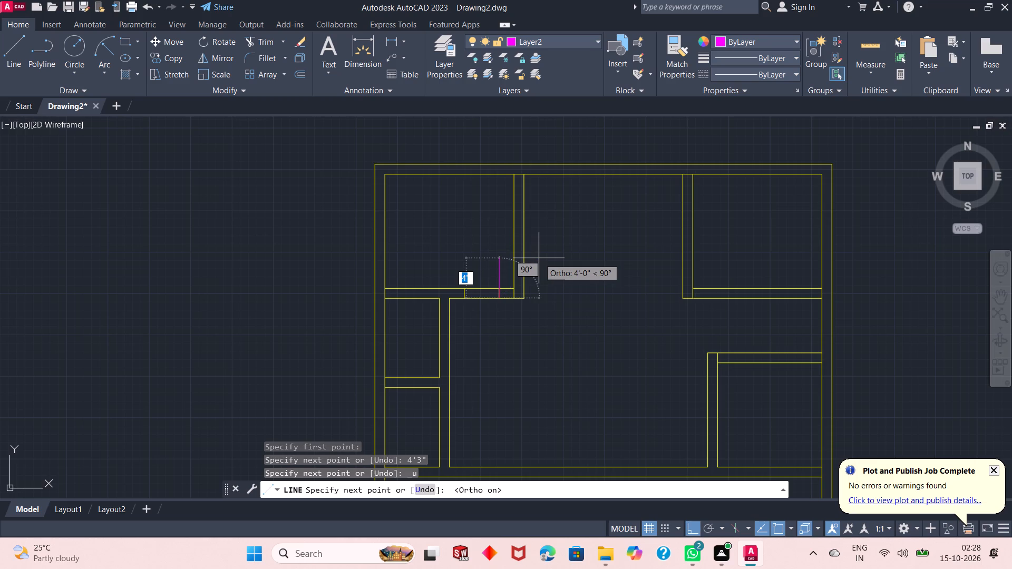
type("4'2\"")
key("Return")
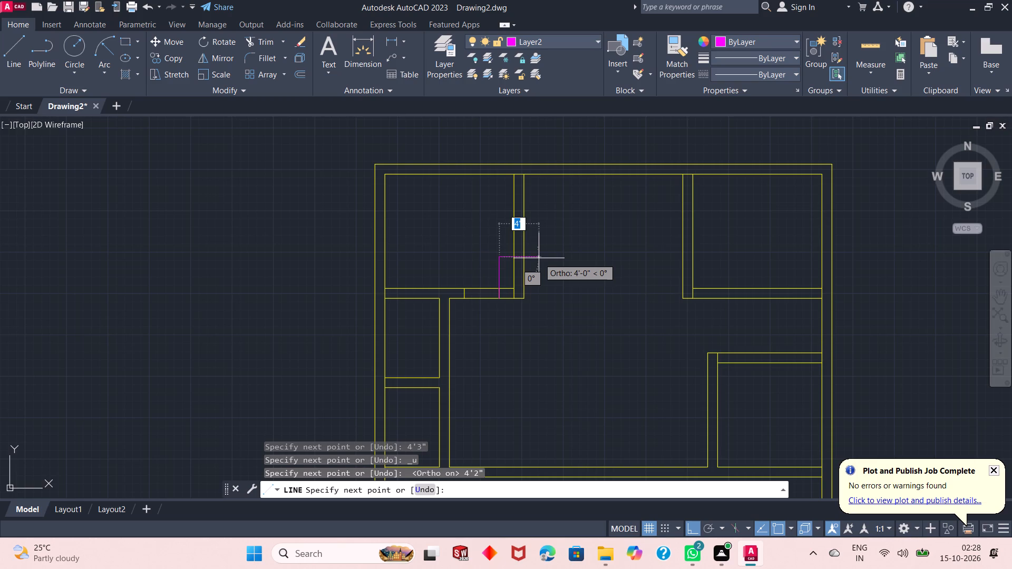
key("Return")
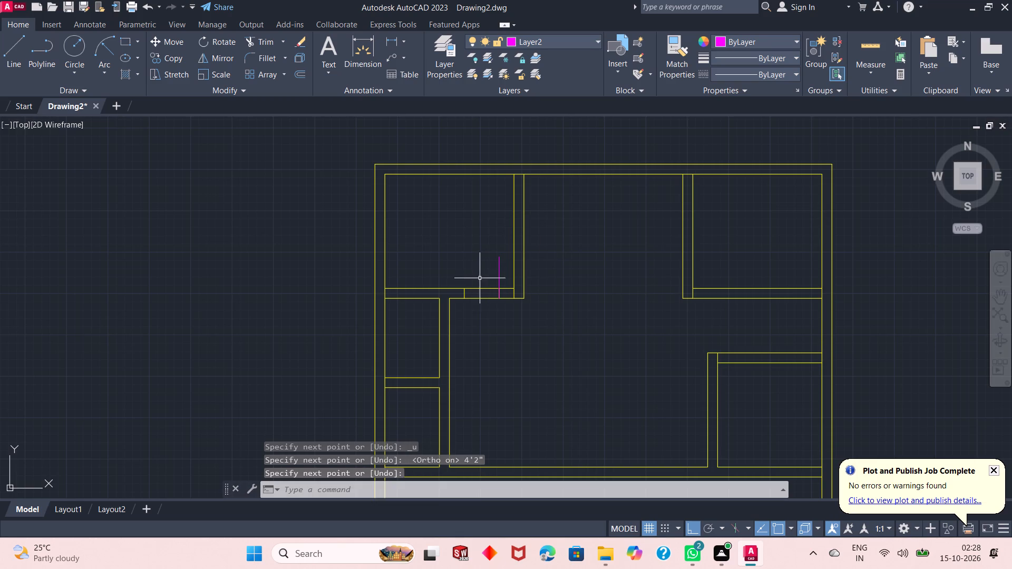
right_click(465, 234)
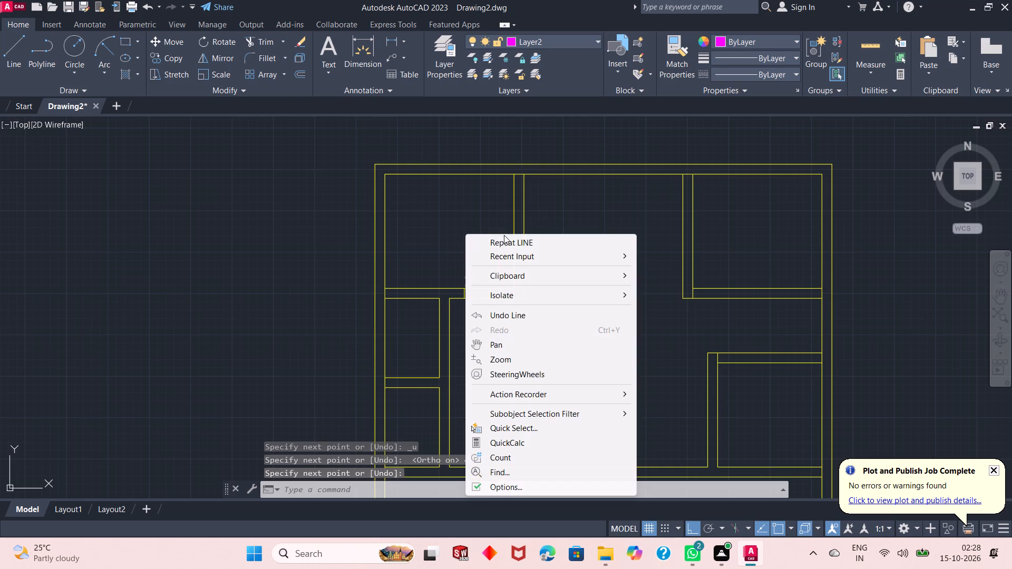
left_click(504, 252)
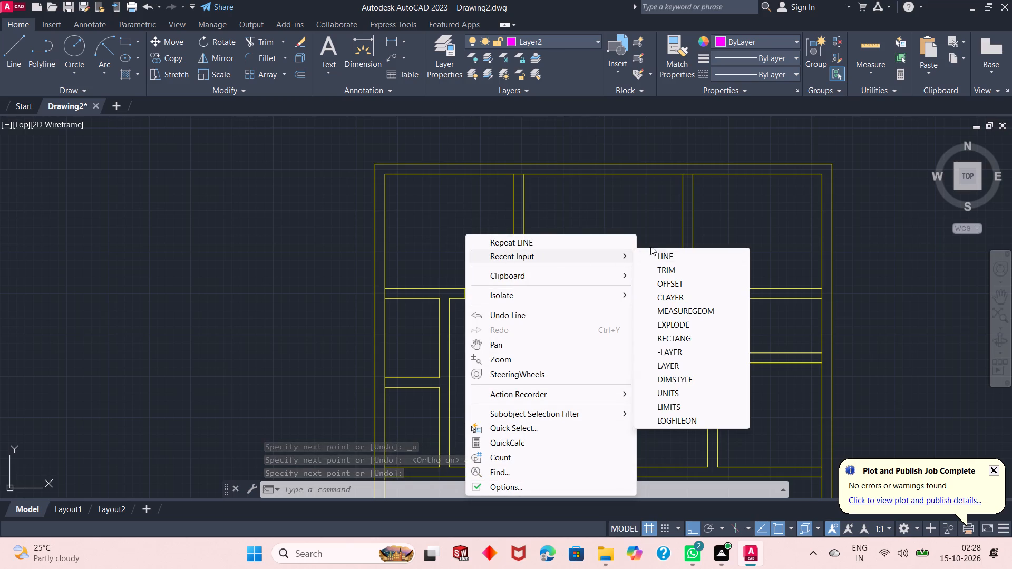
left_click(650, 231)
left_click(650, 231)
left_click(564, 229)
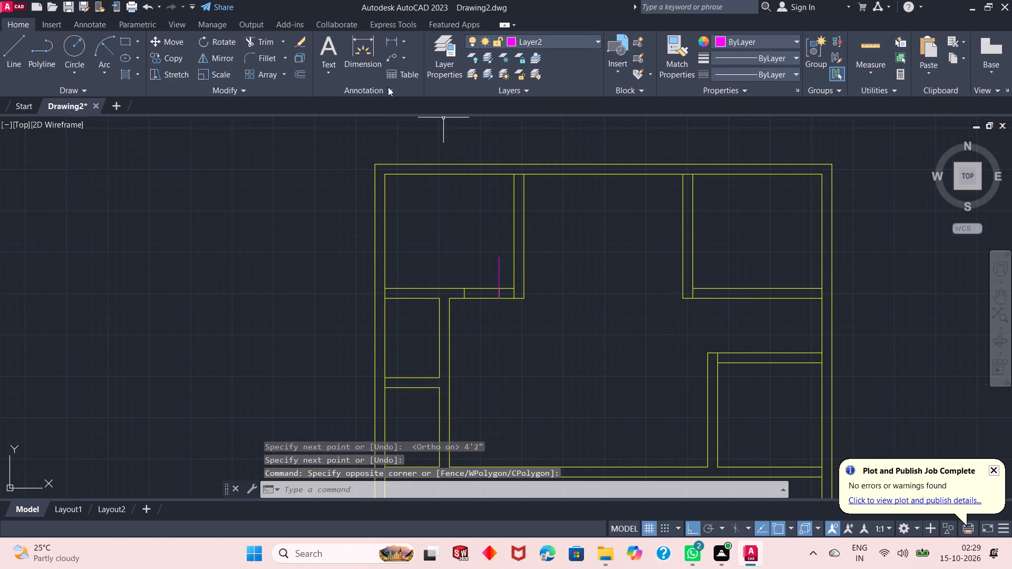
Draw the door swing arc from the leaf's top end to the top of the opening's left jamb with a 3'2" radius.
left_click(111, 52)
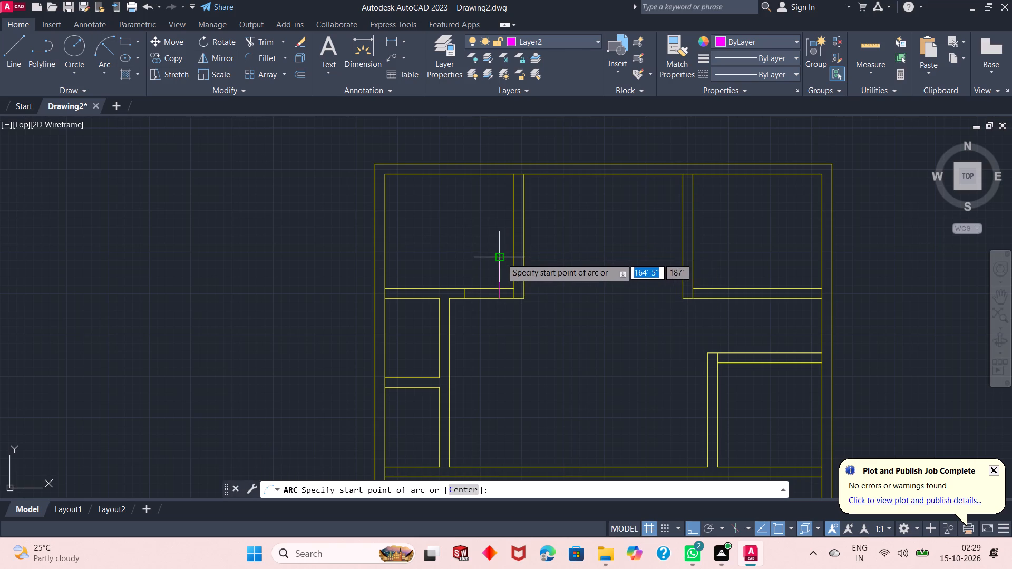
left_click(501, 258)
left_click(466, 288)
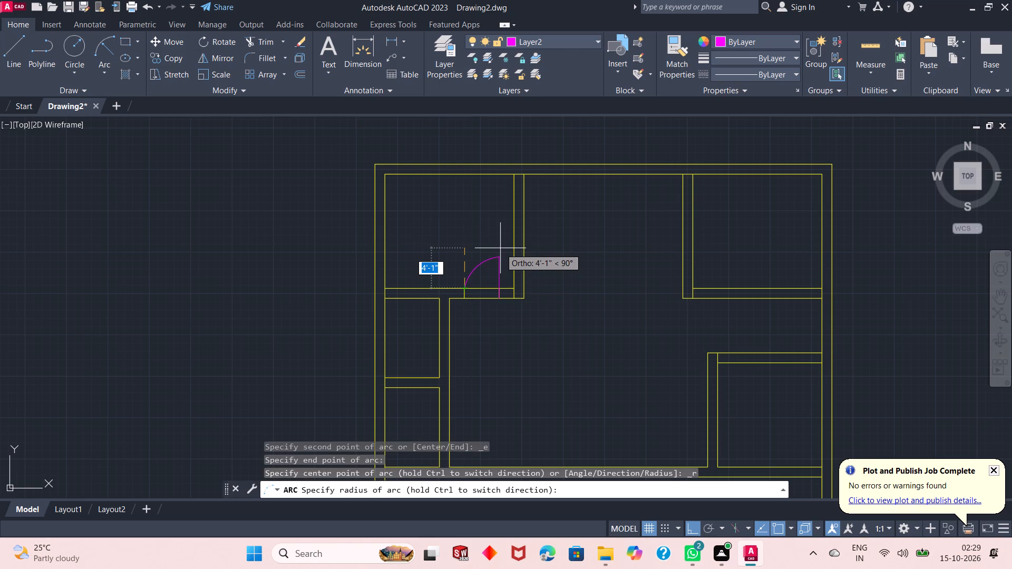
key("4")
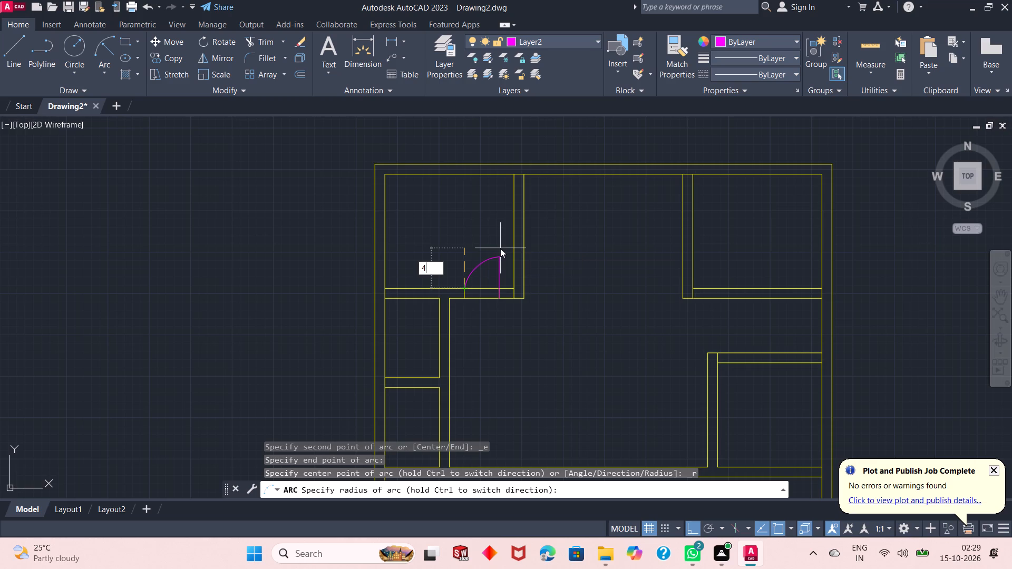
key("BackSpace")
type("3'2\"")
key("Return")
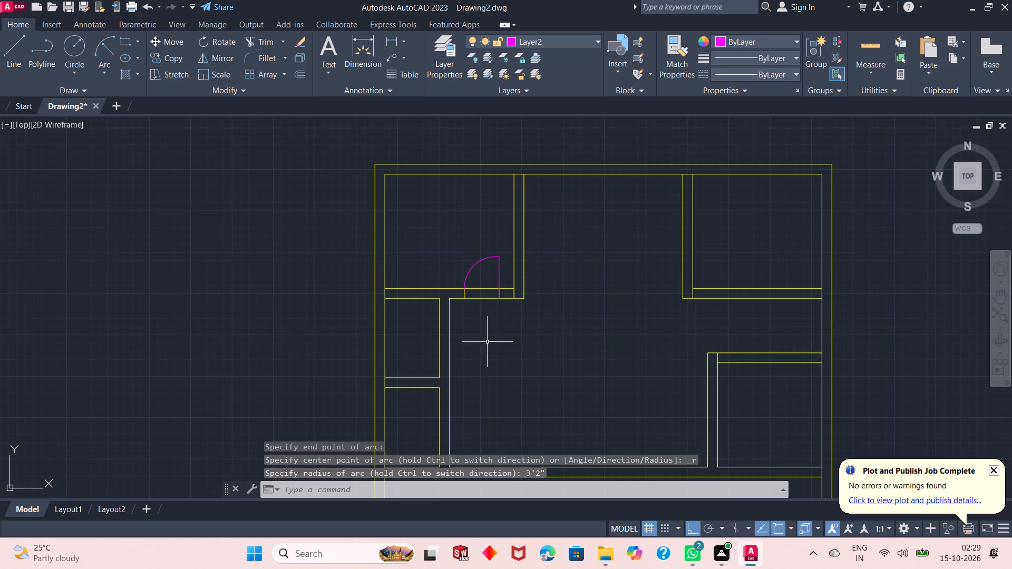
Trim both wall lines between the jambs of the top-left room's door opening with one fence.
scroll(497, 271, "down", 1)
scroll(488, 280, "up", 1)
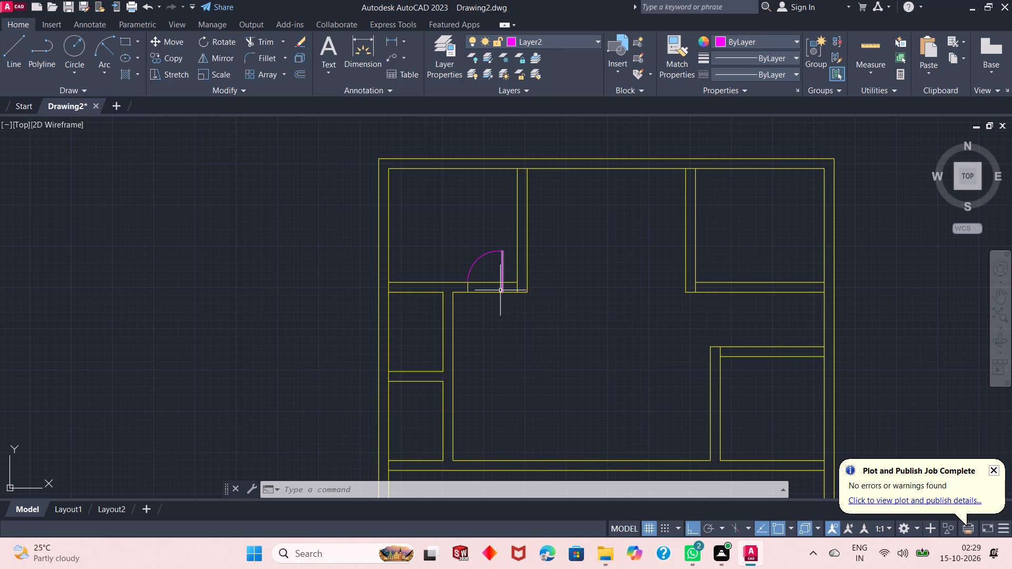
right_click(341, 174)
left_click(388, 193)
left_click(559, 211)
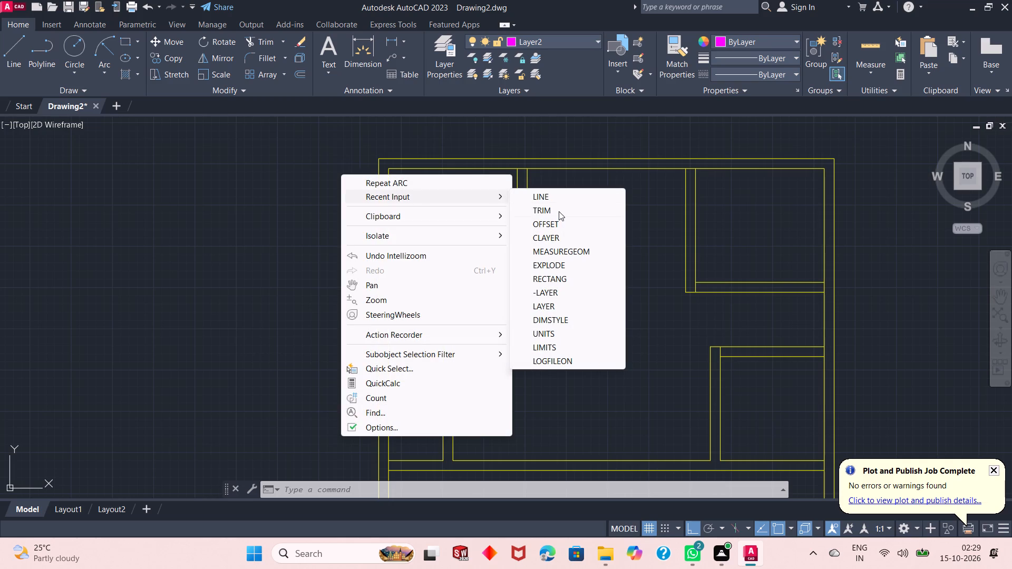
left_click_drag(488, 270, 490, 303)
right_click(548, 296)
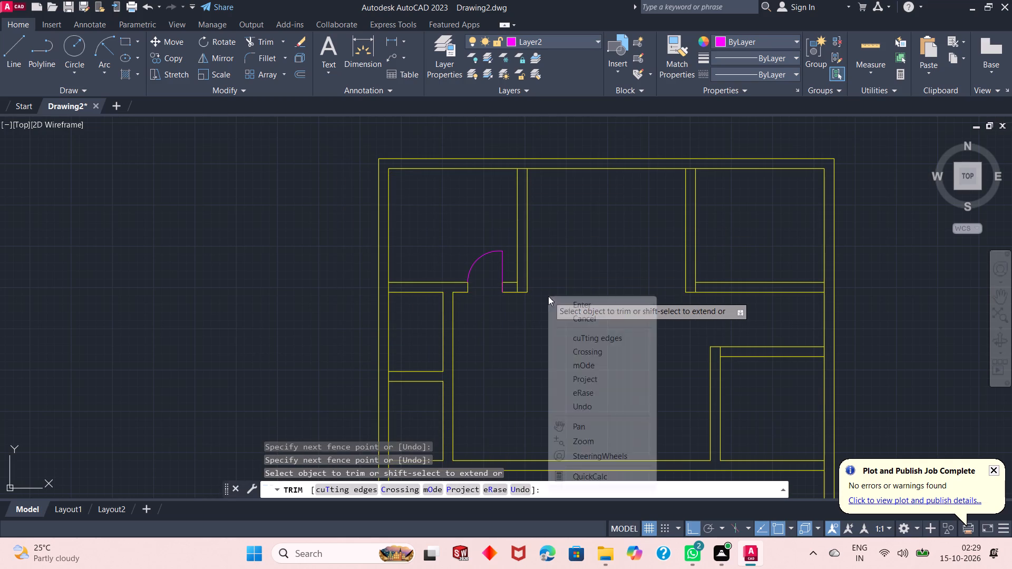
left_click(567, 301)
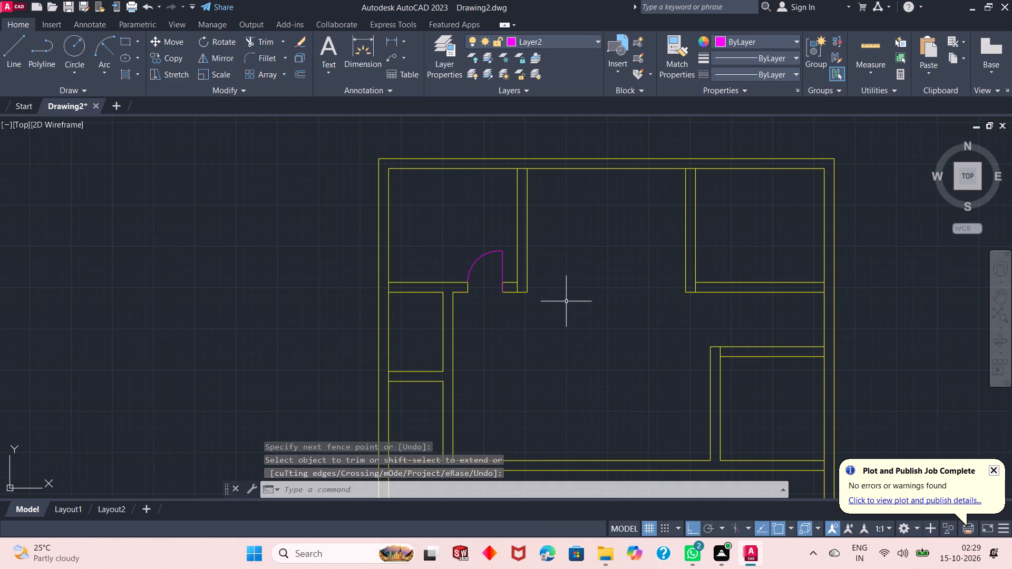
Erase the short upper wall line between the door leaf and the top-left room's right wall.
scroll(527, 299, "up", 3)
left_click(475, 238)
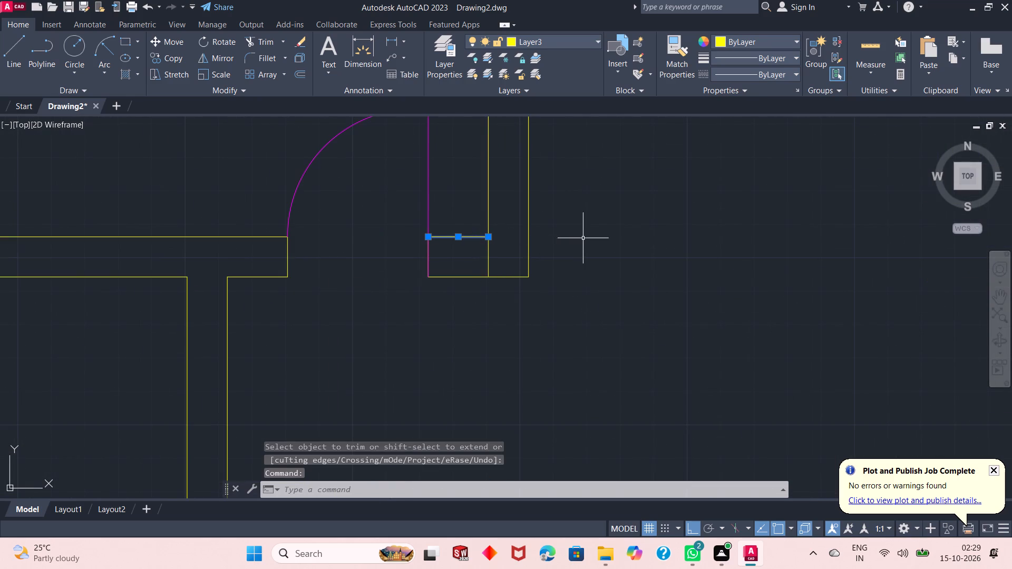
right_click(583, 238)
left_click(625, 277)
Draw a 1' horizontal line on Layer2 across the top of the vertical wall beside the small room below the door.
scroll(507, 302, "down", 2)
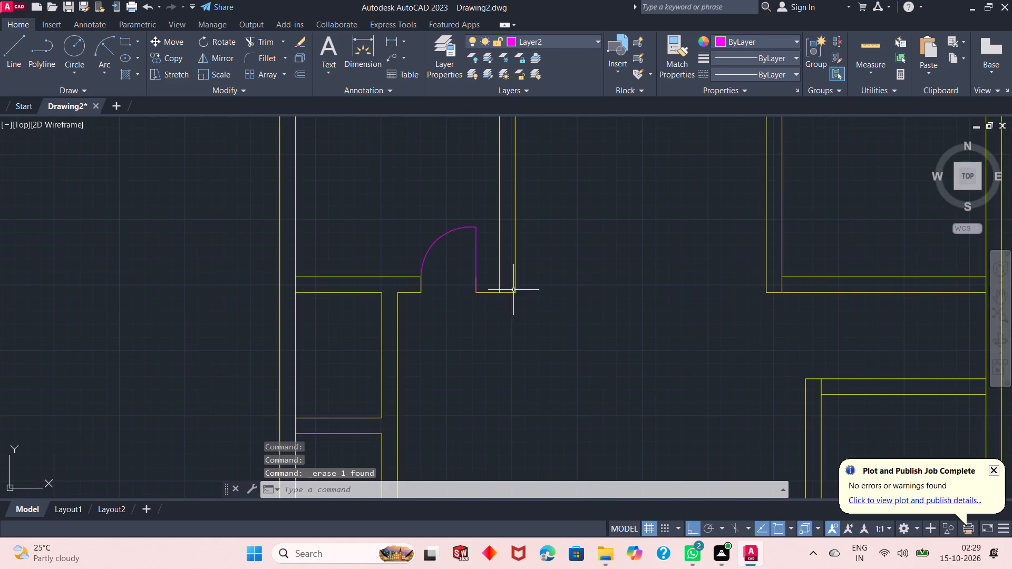
scroll(513, 290, "down", 3)
scroll(513, 298, "up", 2)
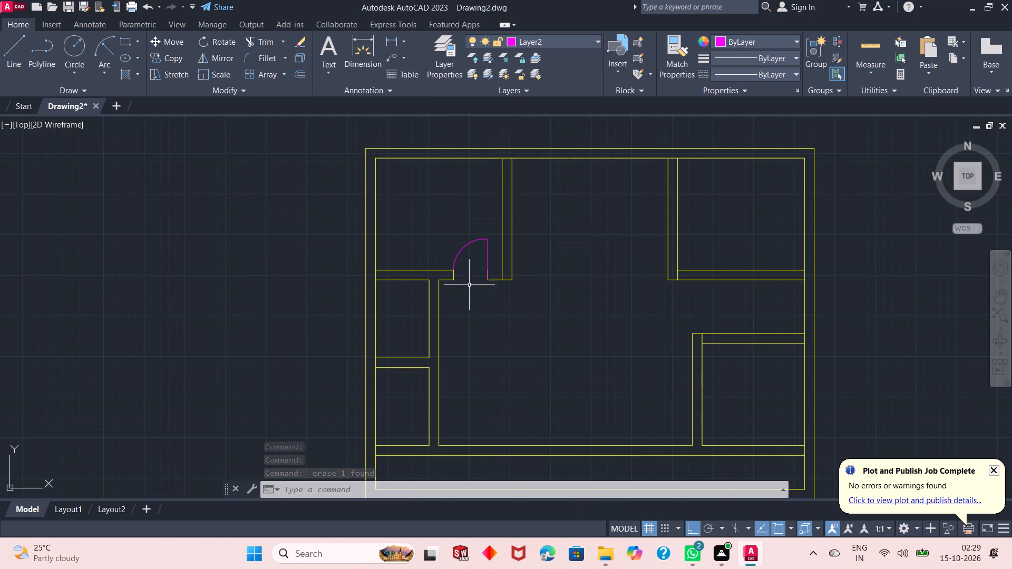
scroll(431, 283, "up", 1)
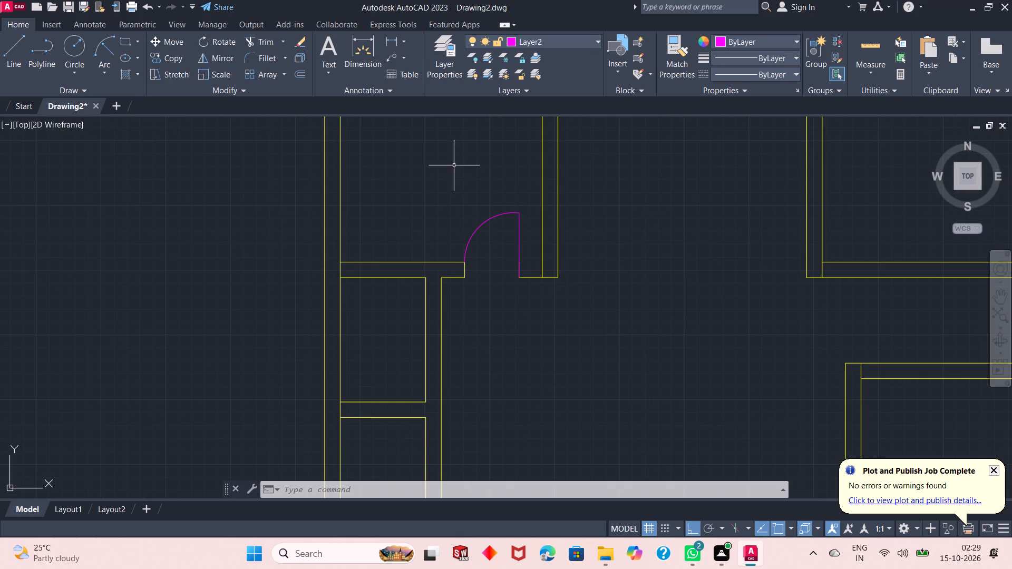
left_click(26, 60)
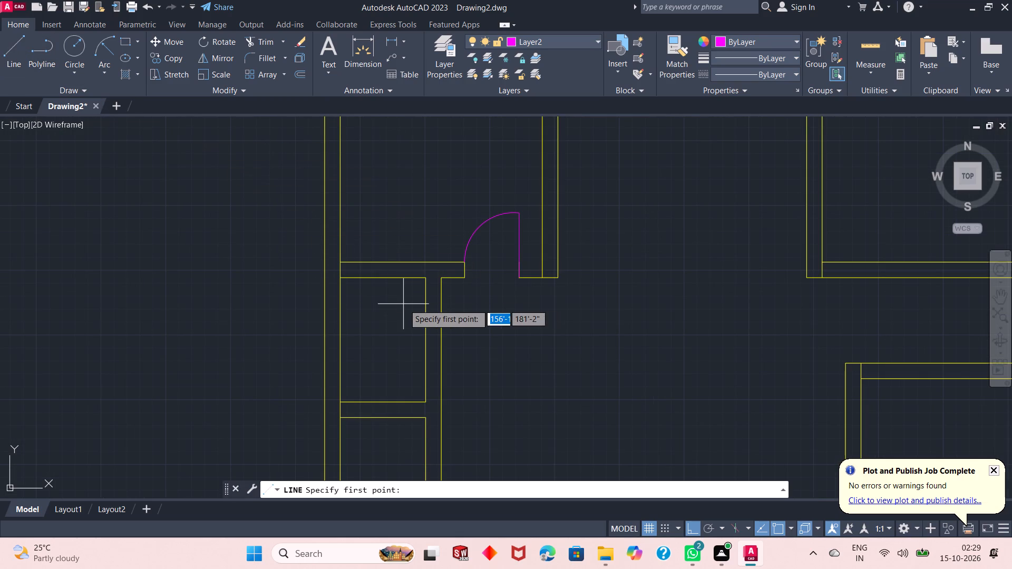
left_click(426, 274)
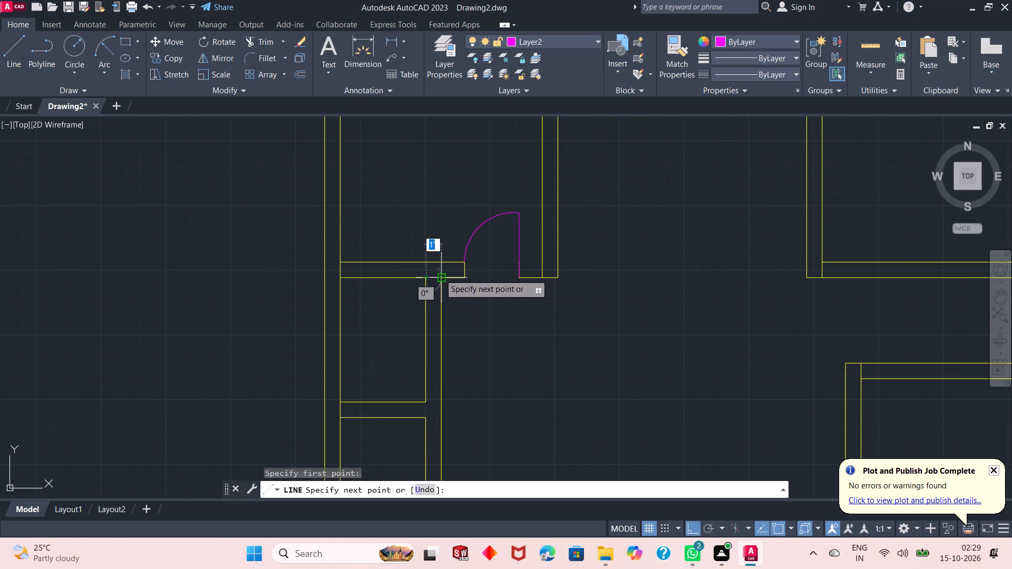
left_click(440, 274)
right_click(441, 275)
left_click(476, 280)
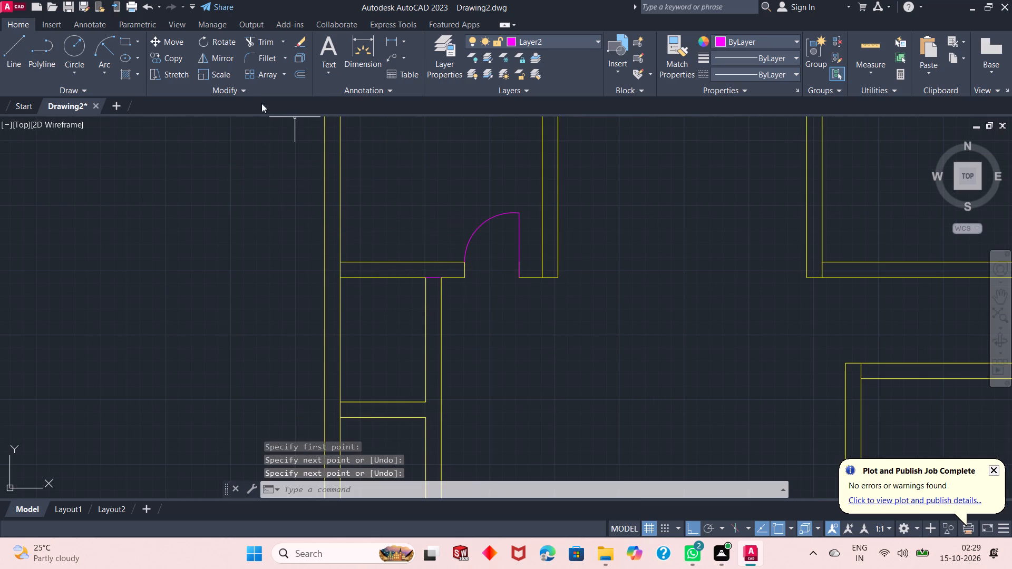
Offset the short line across the vertical wall 1'3" downward to mark the small room's upper door jamb.
left_click(140, 71)
left_click(135, 76)
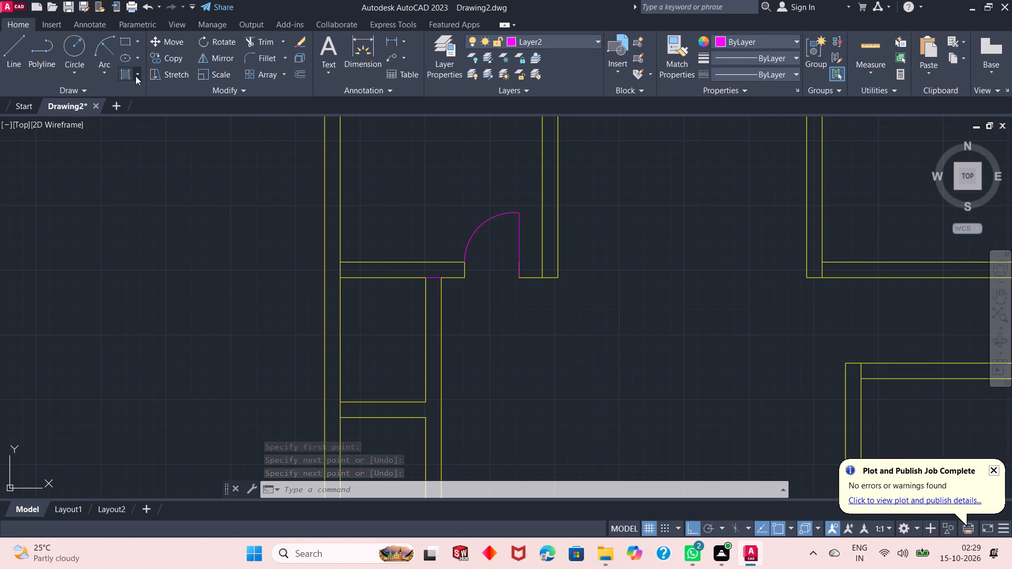
left_click(301, 76)
right_click(235, 127)
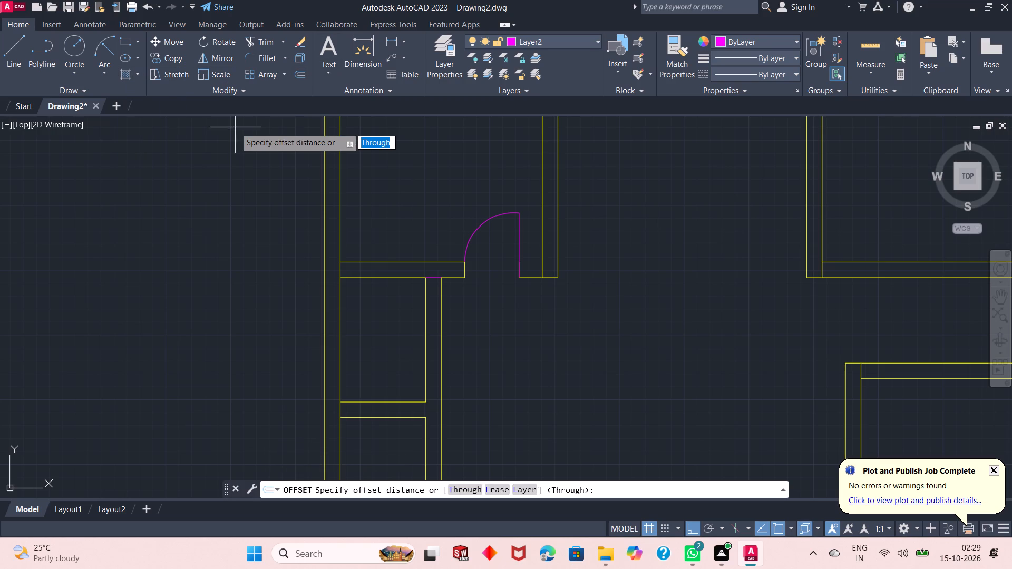
left_click(244, 132)
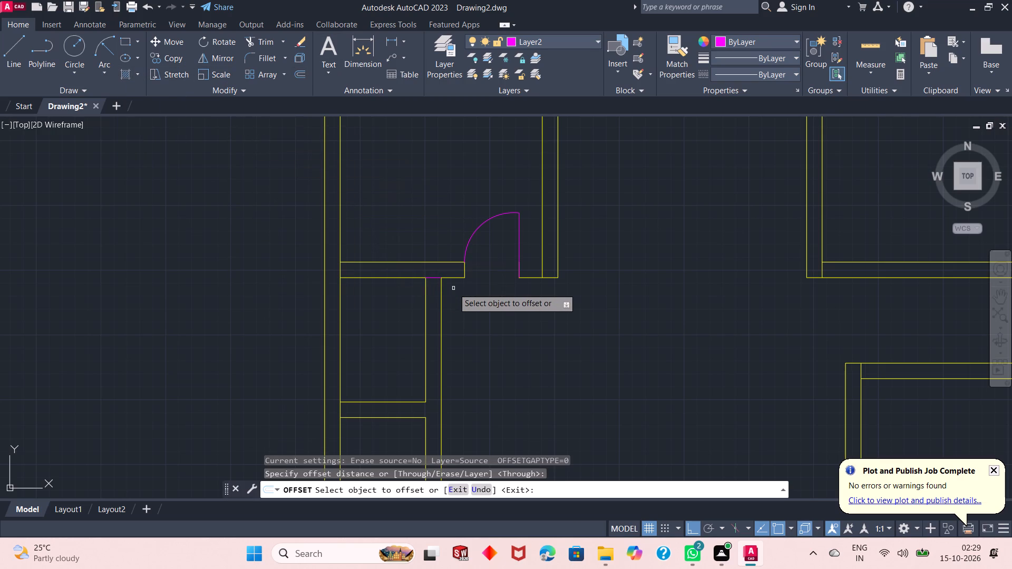
left_click(434, 278)
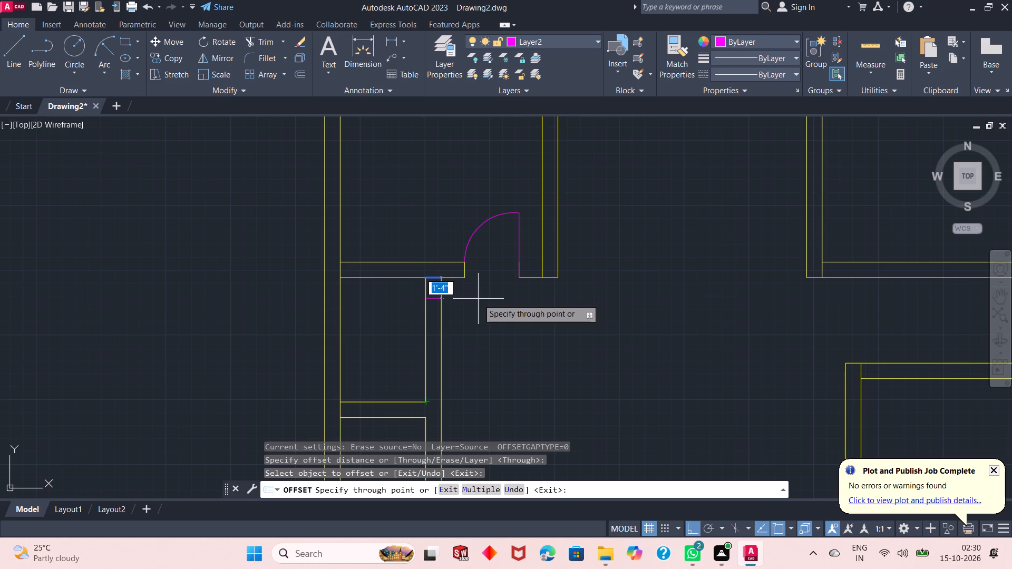
type("1'3\"")
key("Return")
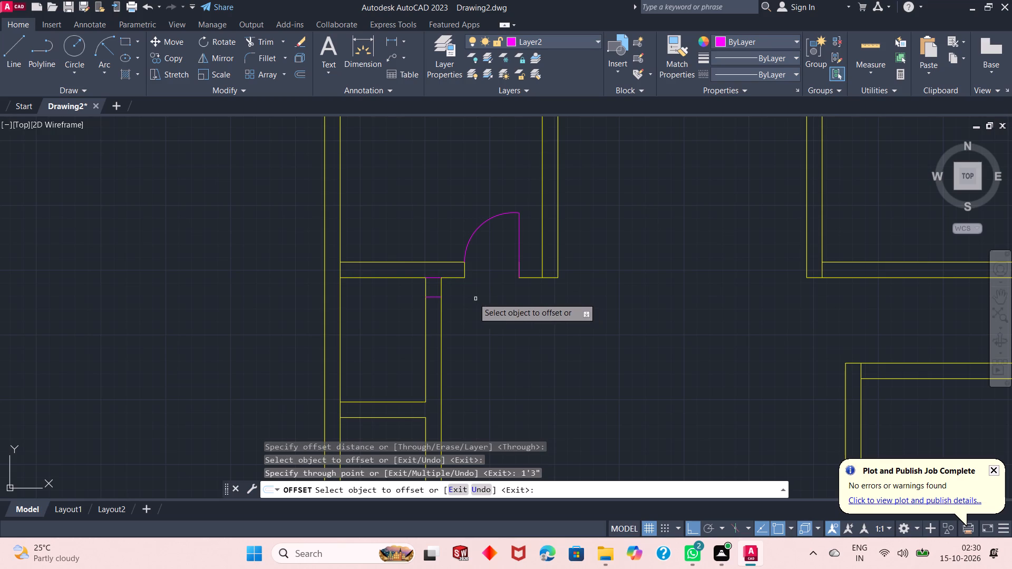
Offset the new jamb line a further 2'6" downward to mark the small room's lower door jamb.
left_click(433, 296)
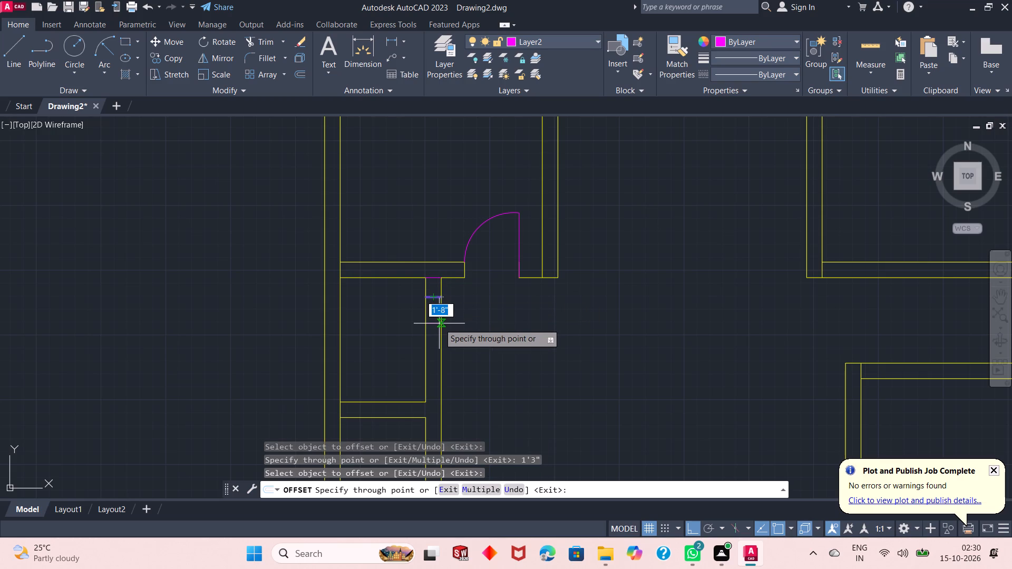
type("2'")
type("6\"")
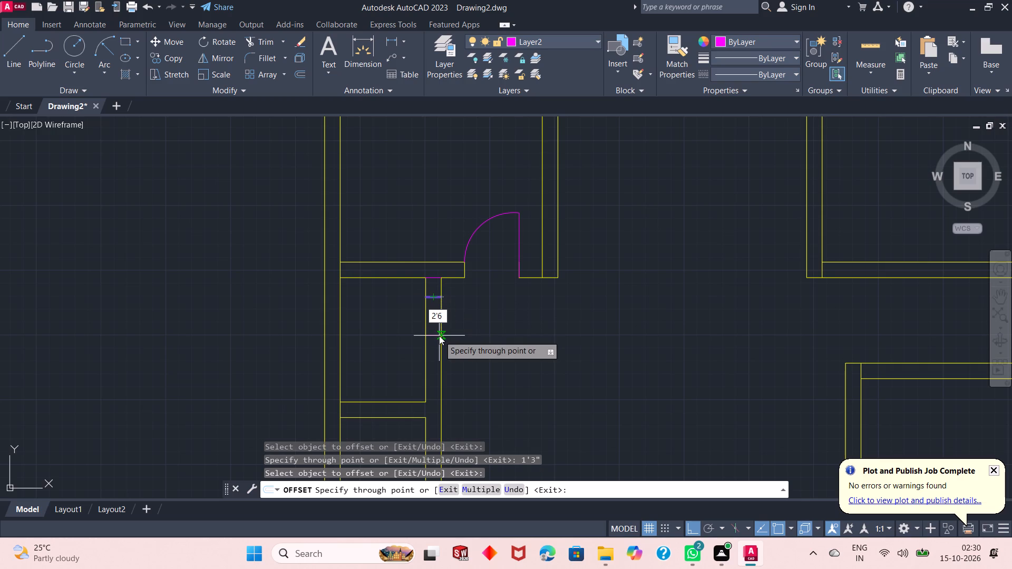
key("Return")
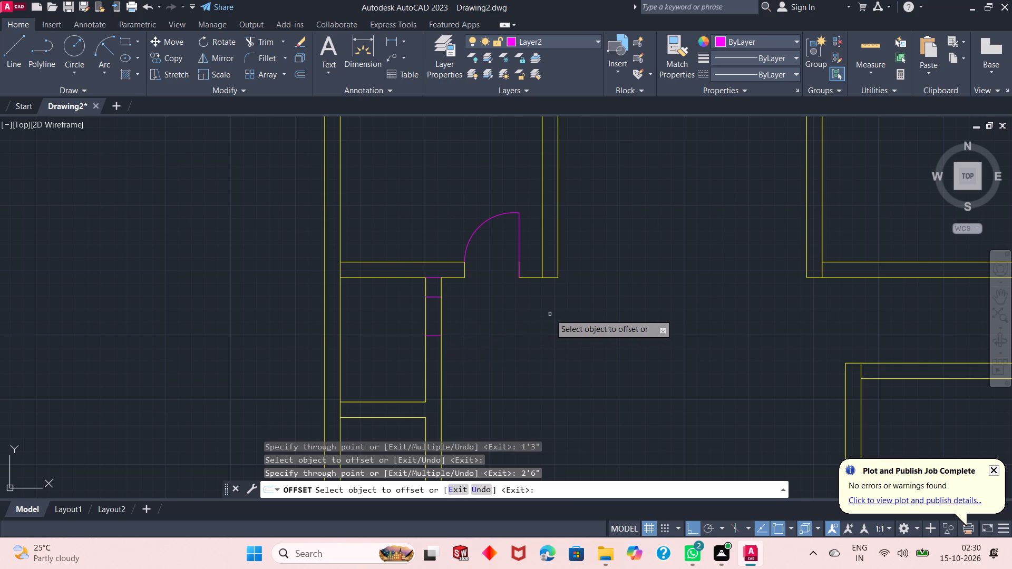
left_click(432, 298)
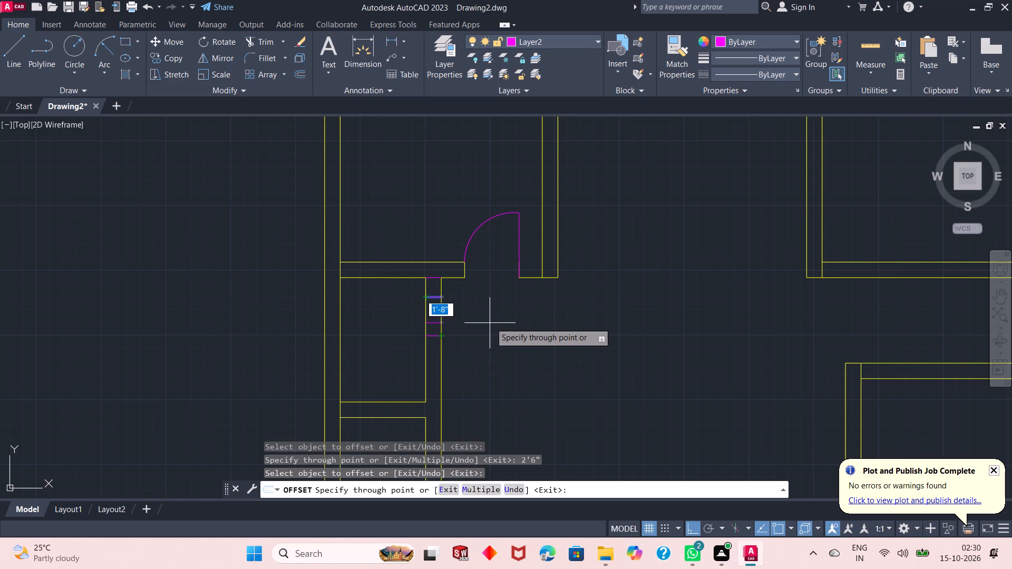
key("Escape")
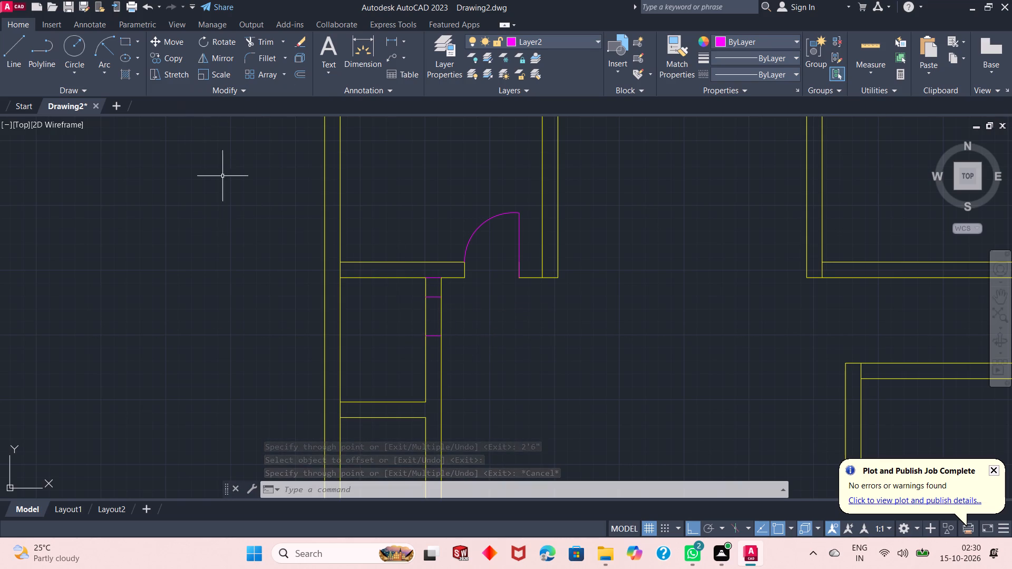
Draw the small room's door leaf line 2'6" straight left from the upper jamb's left end.
left_click(16, 62)
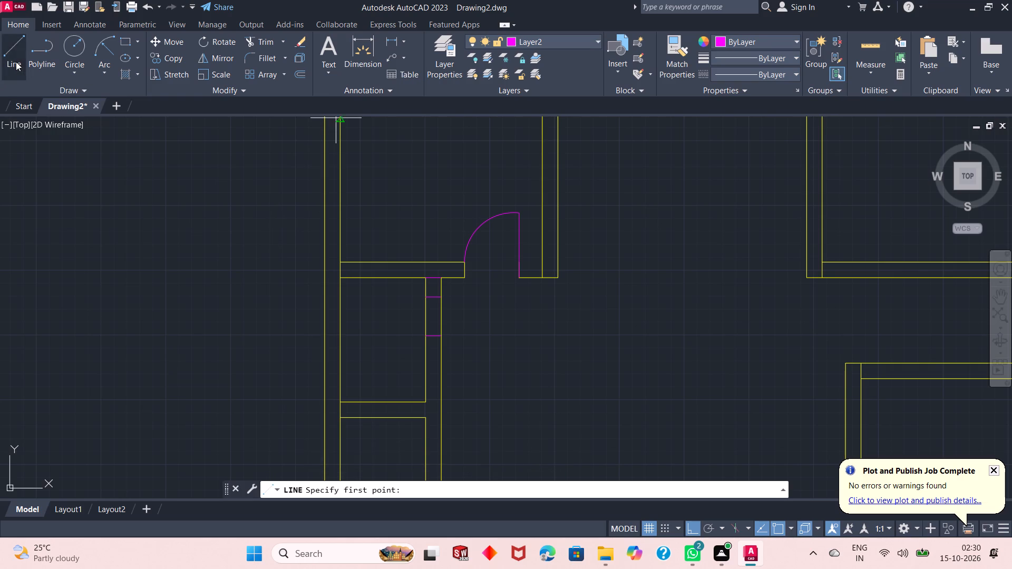
left_click(424, 296)
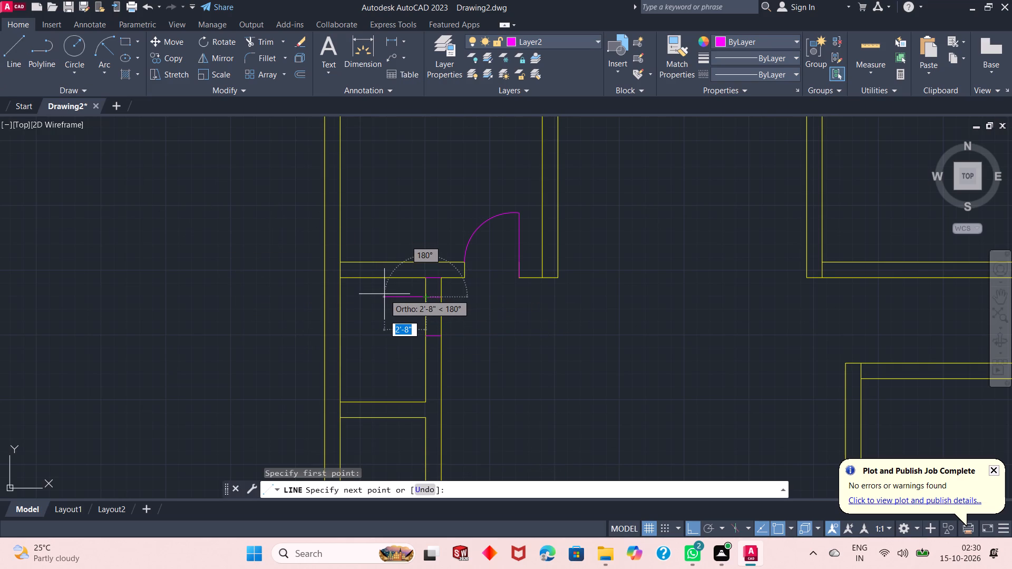
type("2'6\"")
key("Return")
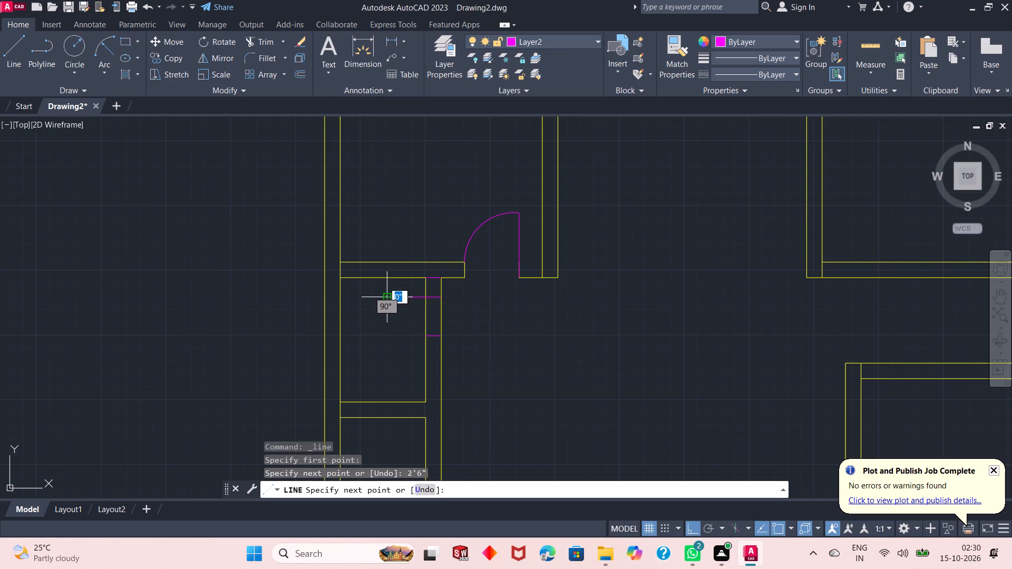
right_click(385, 295)
left_click(387, 298)
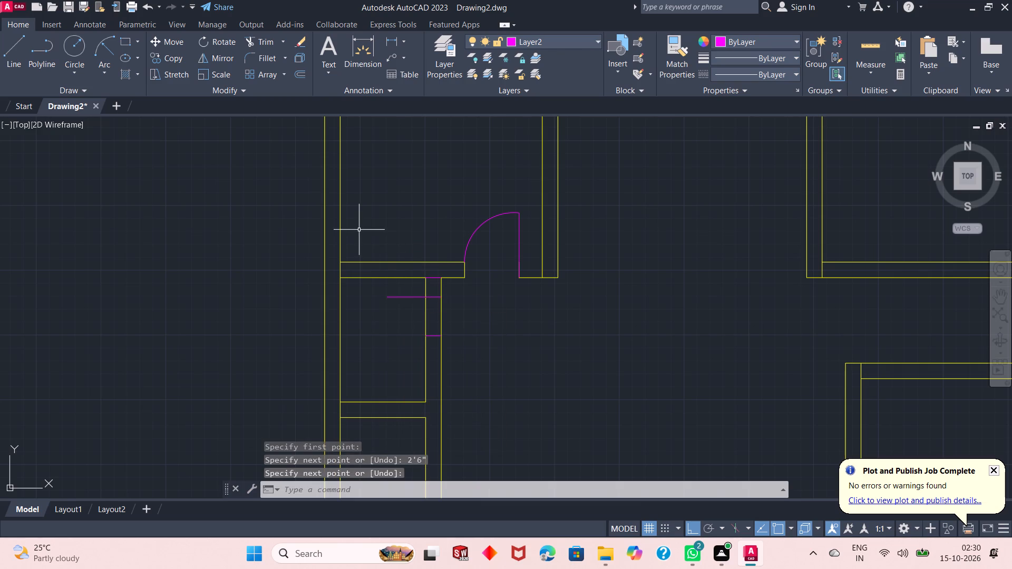
Draw the door swing arc from the leaf's left end to the lower jamb's left end with a 2'6" radius.
left_click(92, 45)
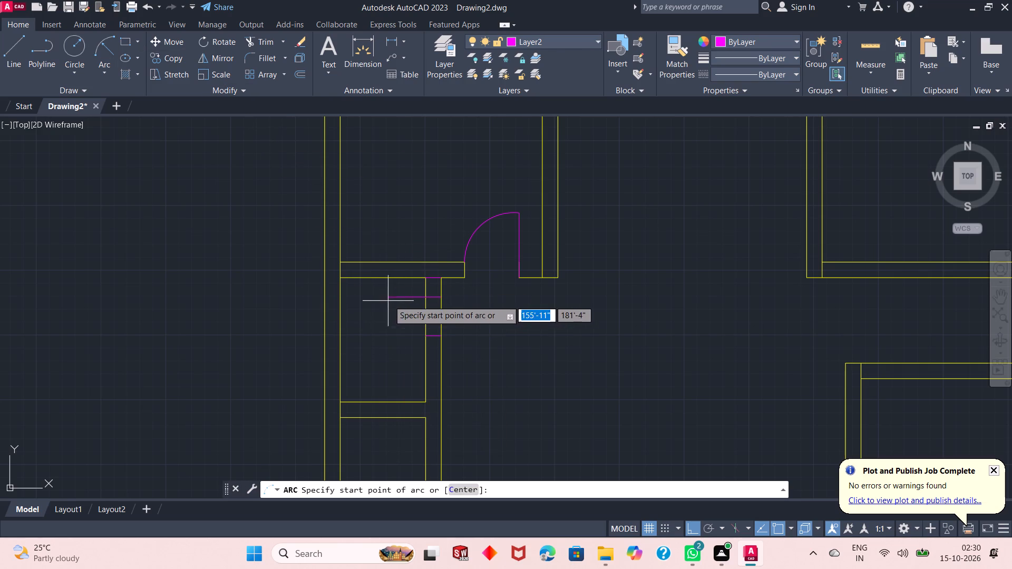
left_click(386, 297)
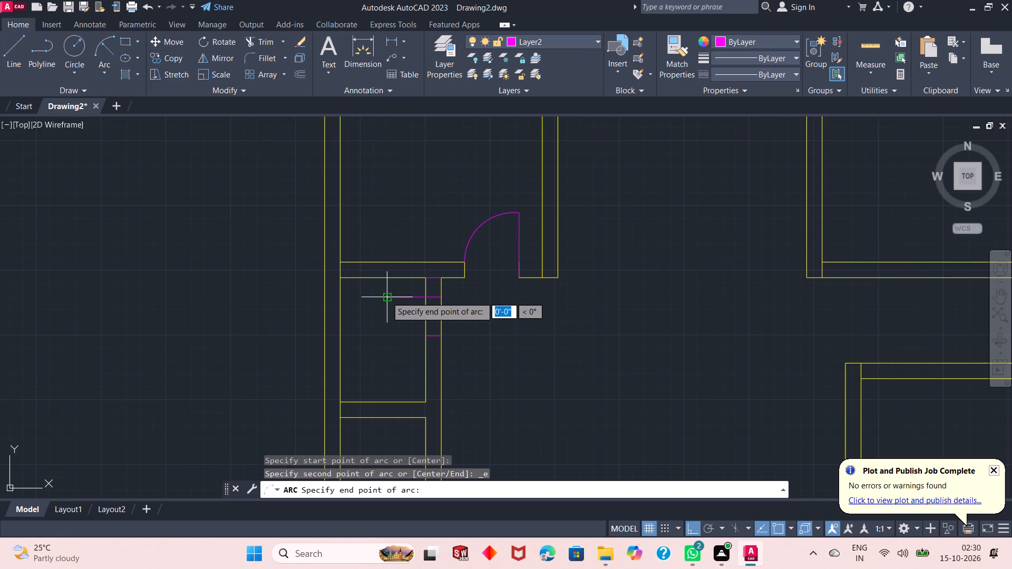
left_click(423, 336)
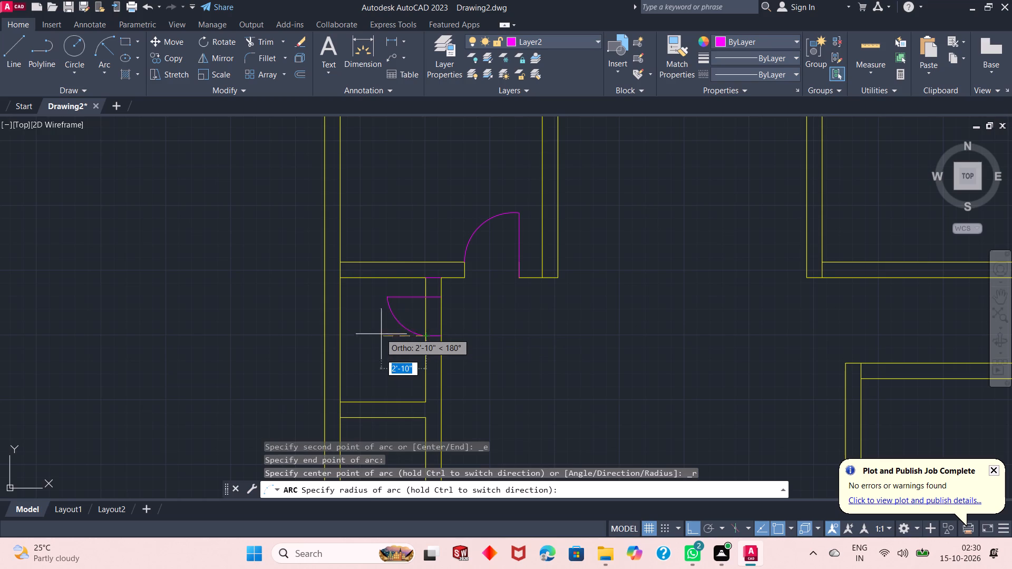
type("2'6\"")
key("Return")
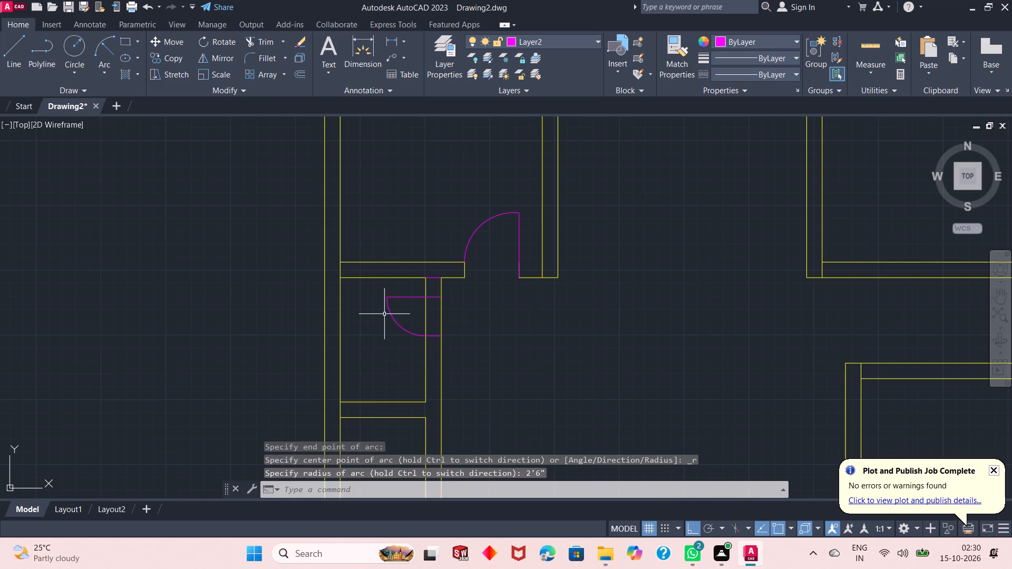
Trim both vertical wall lines between the small room's upper and lower door jambs with one fence.
scroll(429, 306, "down", 2)
scroll(429, 308, "up", 2)
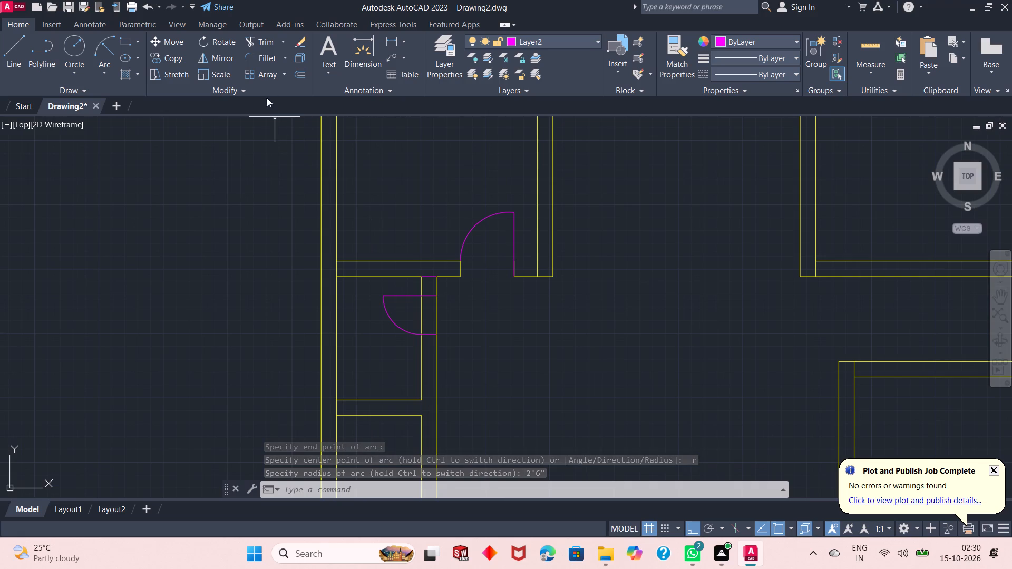
left_click(268, 36)
left_click_drag(418, 320, 451, 325)
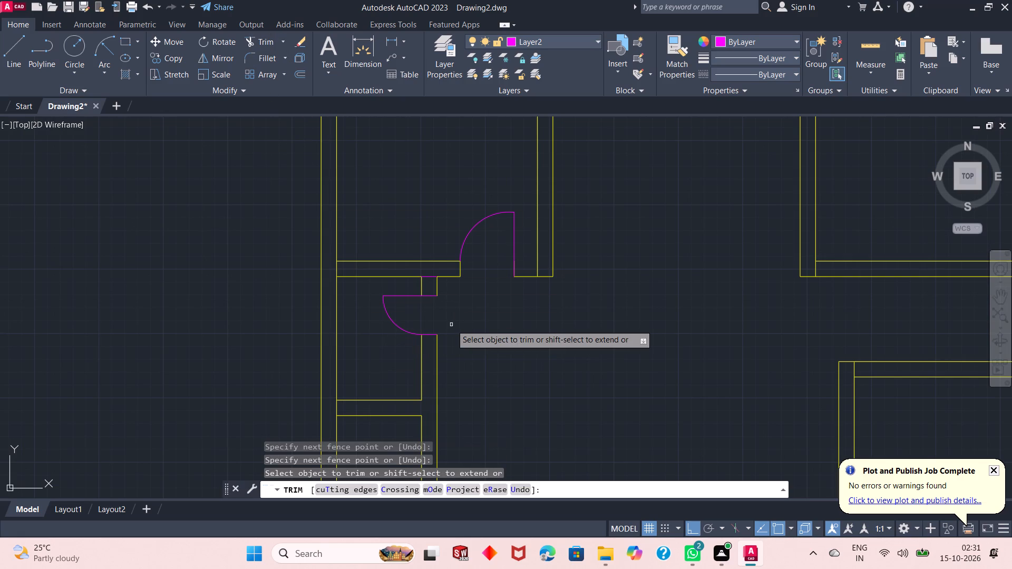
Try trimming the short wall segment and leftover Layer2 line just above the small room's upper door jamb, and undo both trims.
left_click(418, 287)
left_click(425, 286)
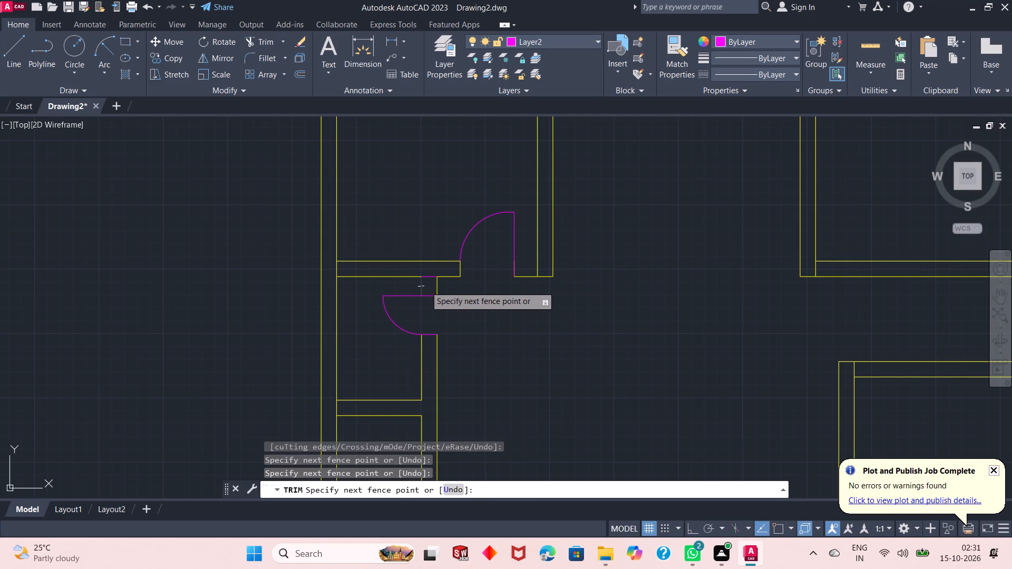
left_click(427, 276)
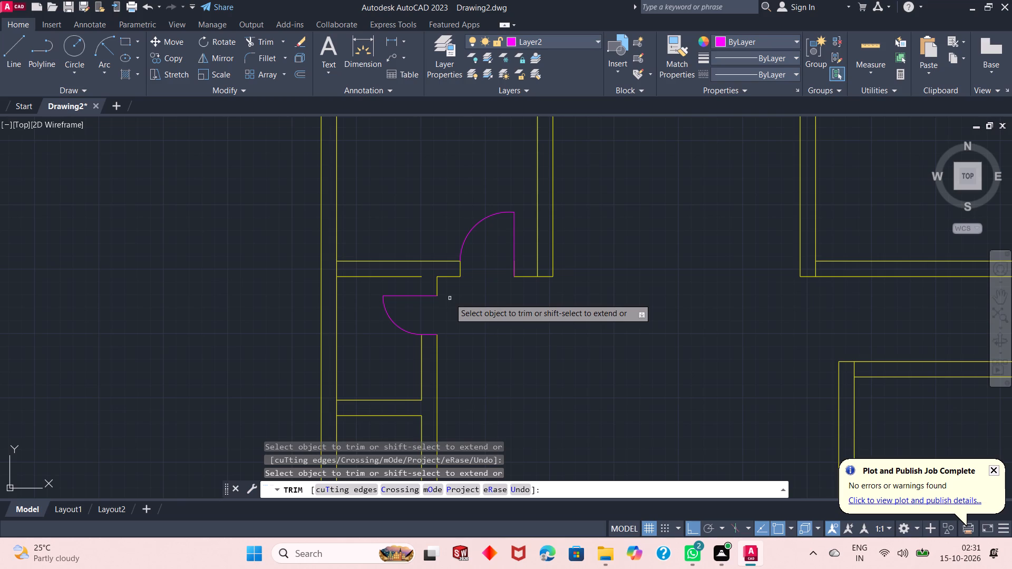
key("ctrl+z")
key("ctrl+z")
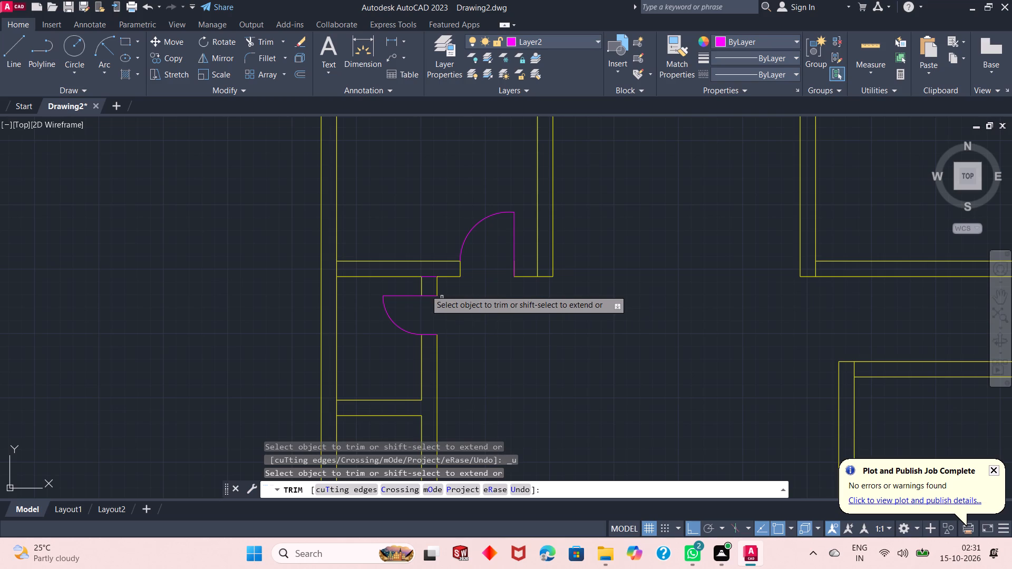
Trim away the leftover Layer2 line between the wall faces above the small room's upper door jamb.
left_click(431, 277)
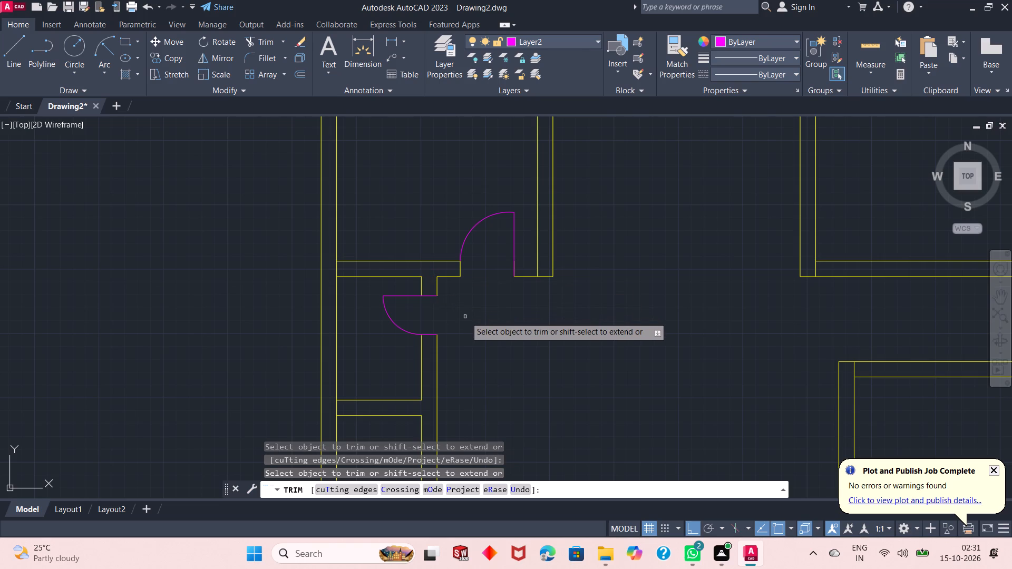
right_click(465, 317)
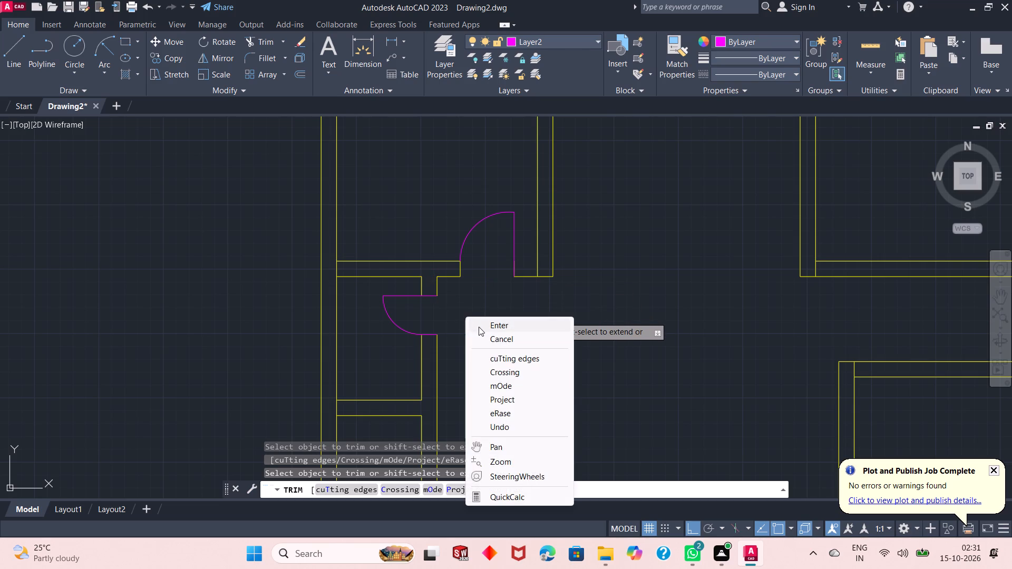
left_click(479, 327)
Draw a 1' horizontal upper jamb line across the right wall of the lower small room, a little below its top corner.
scroll(452, 286, "down", 2)
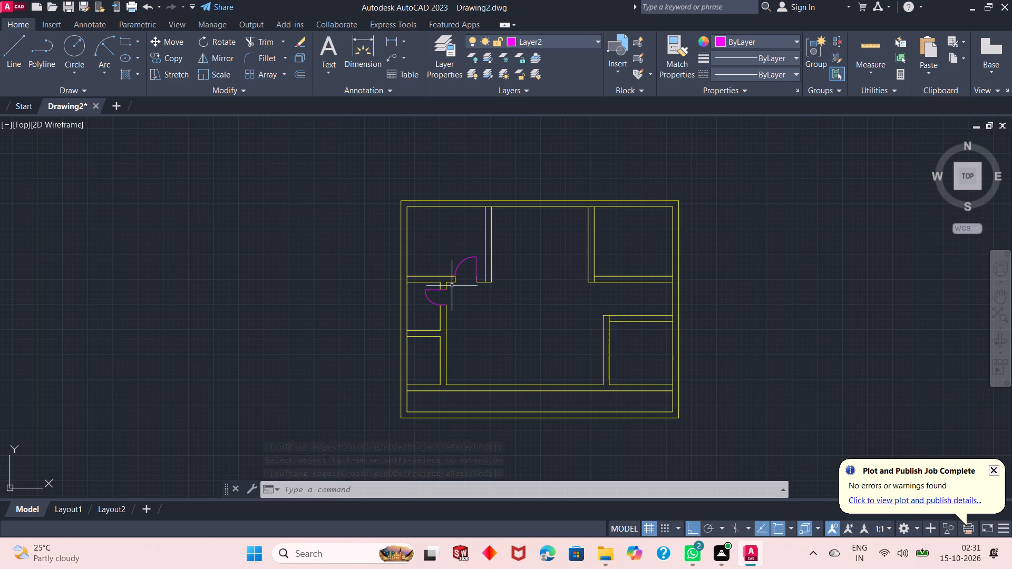
scroll(434, 371, "up", 2)
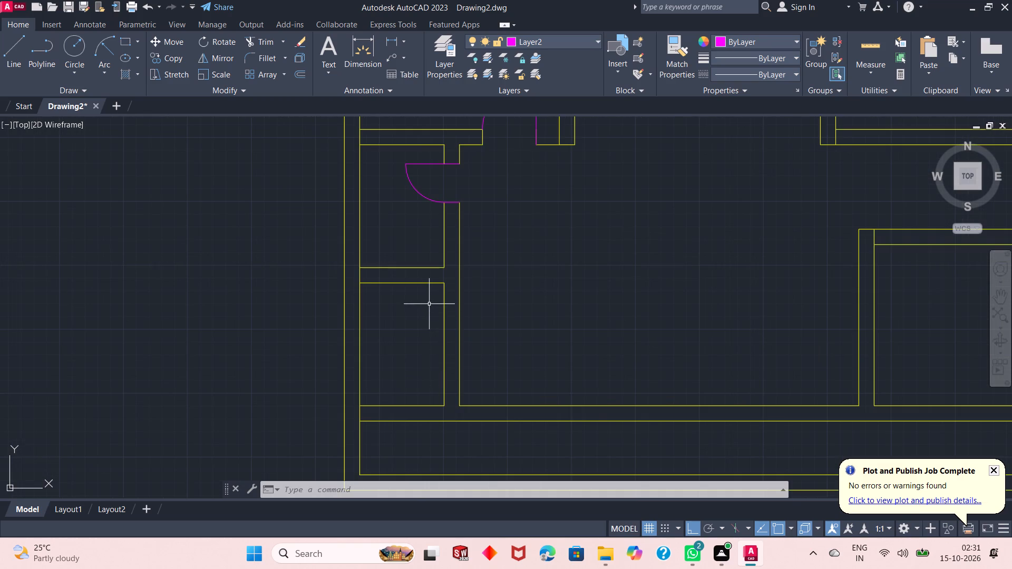
scroll(429, 303, "down", 1)
scroll(419, 344, "up", 1)
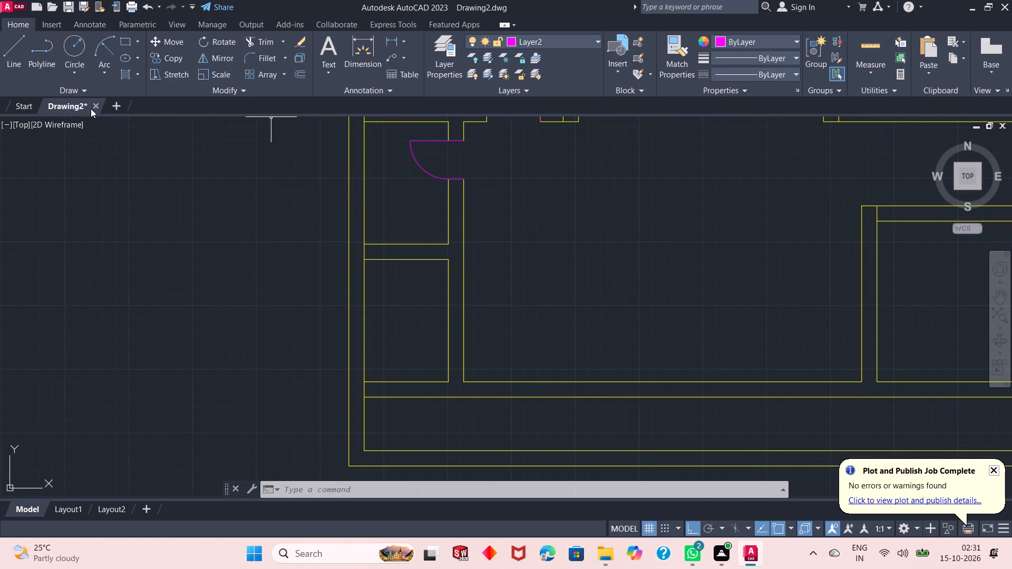
left_click(16, 55)
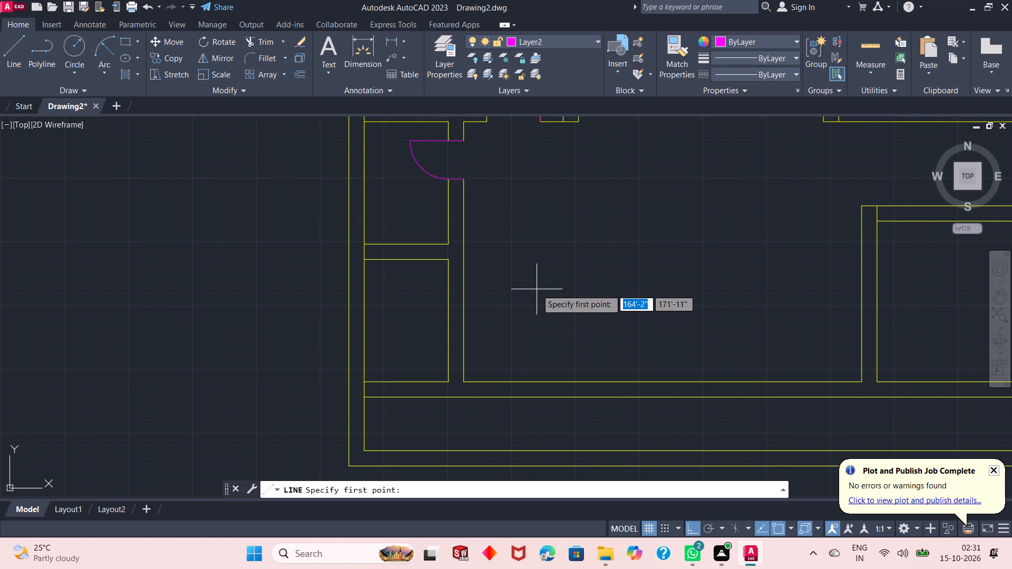
left_click(449, 284)
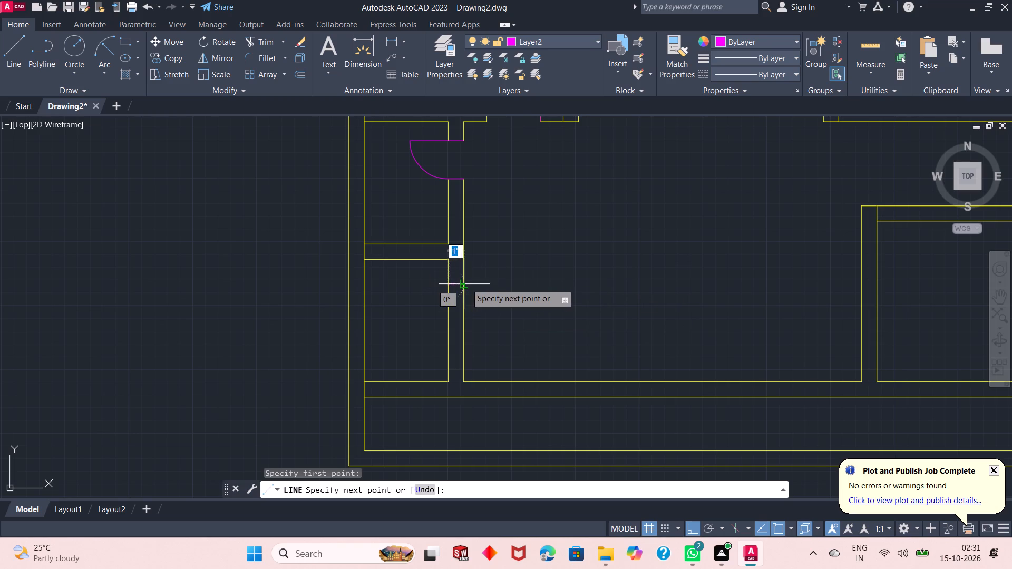
left_click(468, 284)
right_click(514, 271)
left_click(536, 278)
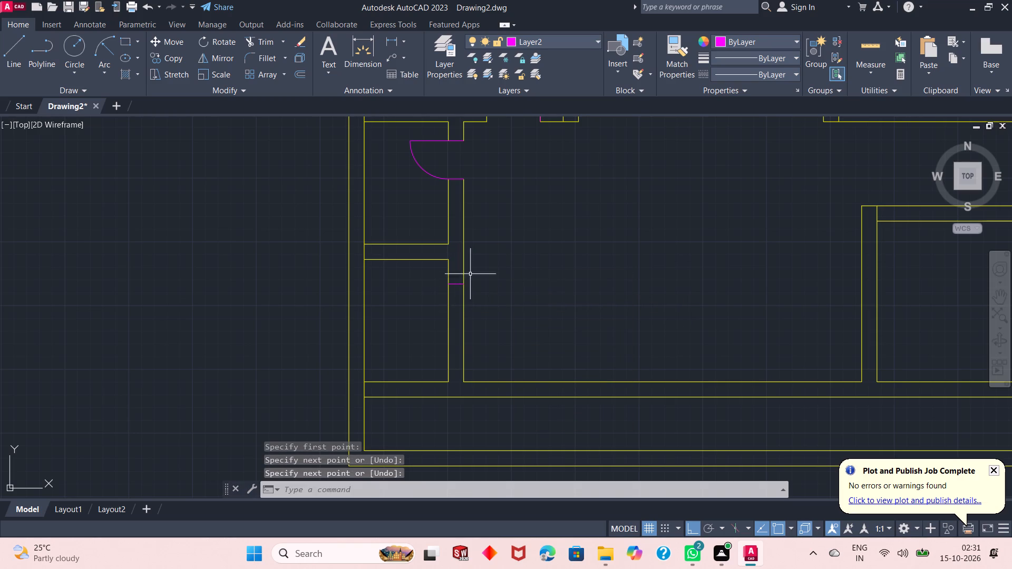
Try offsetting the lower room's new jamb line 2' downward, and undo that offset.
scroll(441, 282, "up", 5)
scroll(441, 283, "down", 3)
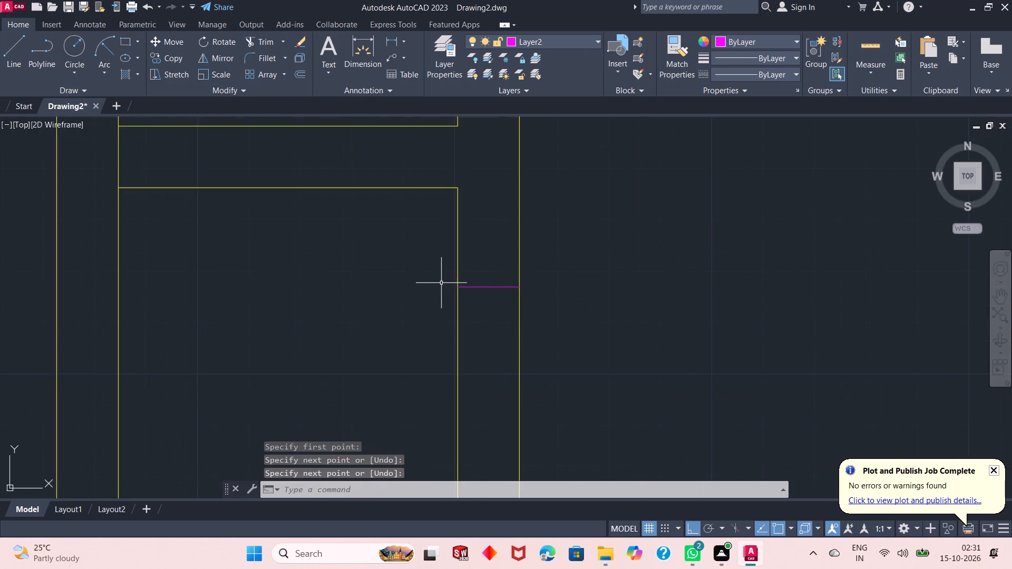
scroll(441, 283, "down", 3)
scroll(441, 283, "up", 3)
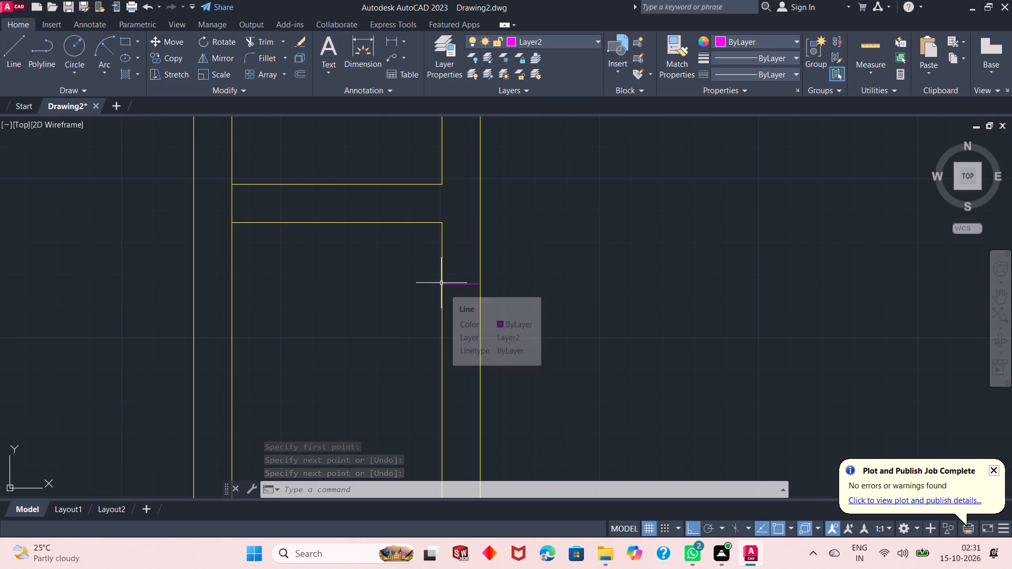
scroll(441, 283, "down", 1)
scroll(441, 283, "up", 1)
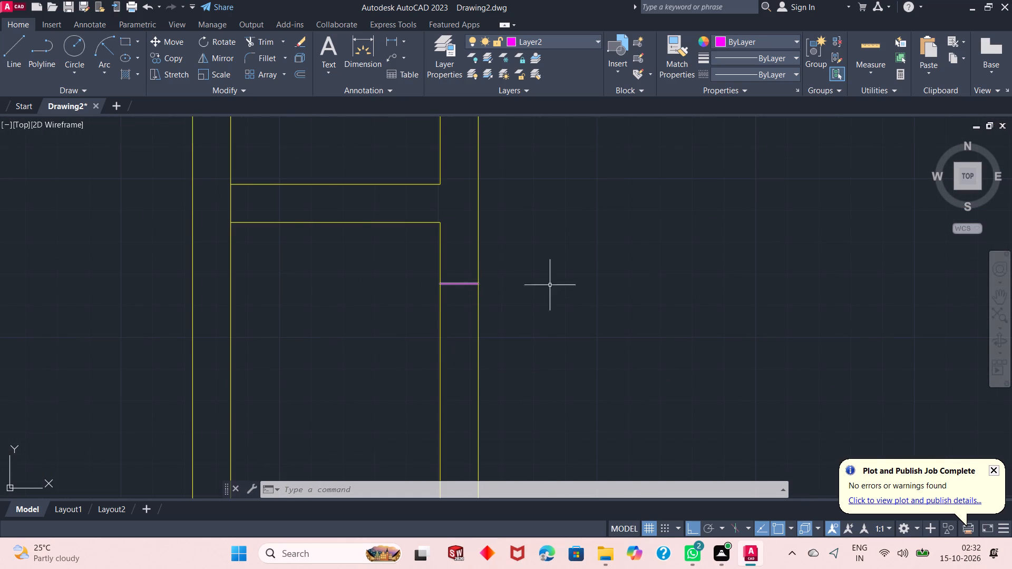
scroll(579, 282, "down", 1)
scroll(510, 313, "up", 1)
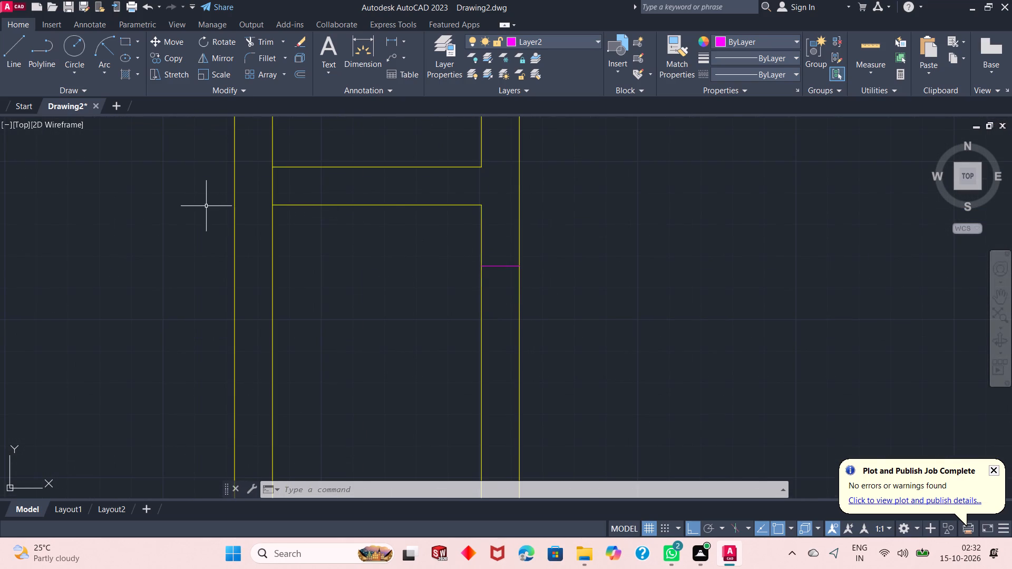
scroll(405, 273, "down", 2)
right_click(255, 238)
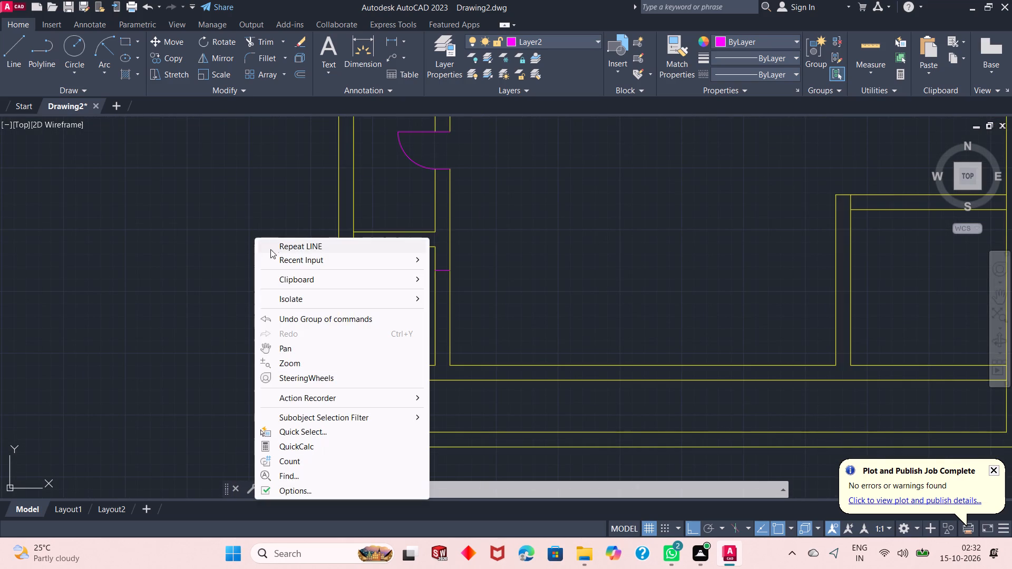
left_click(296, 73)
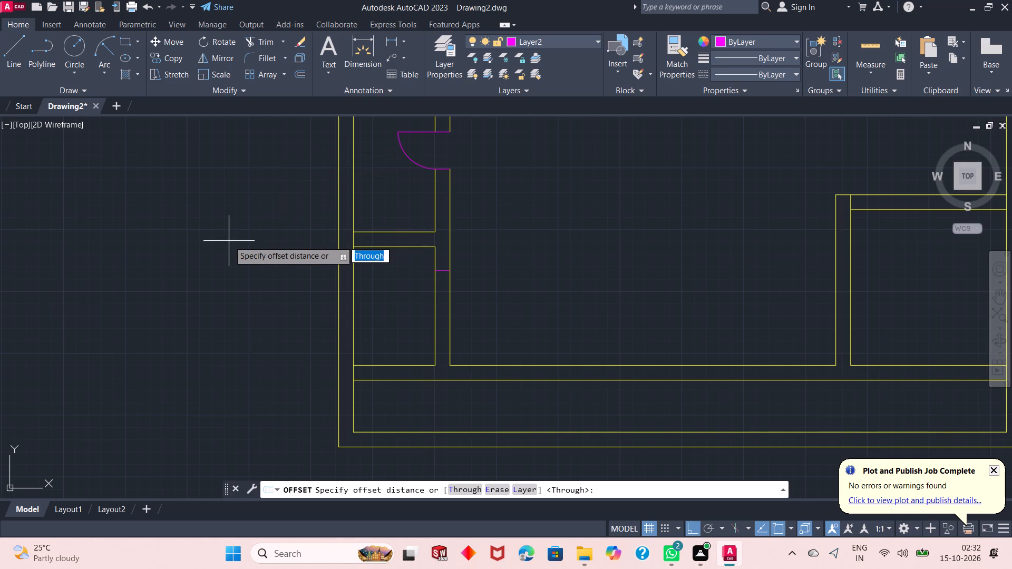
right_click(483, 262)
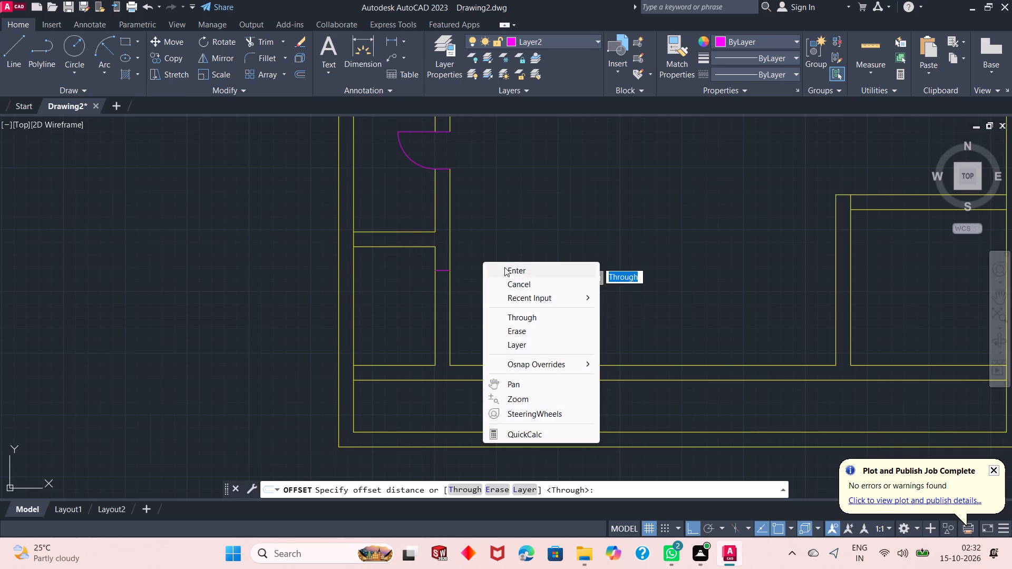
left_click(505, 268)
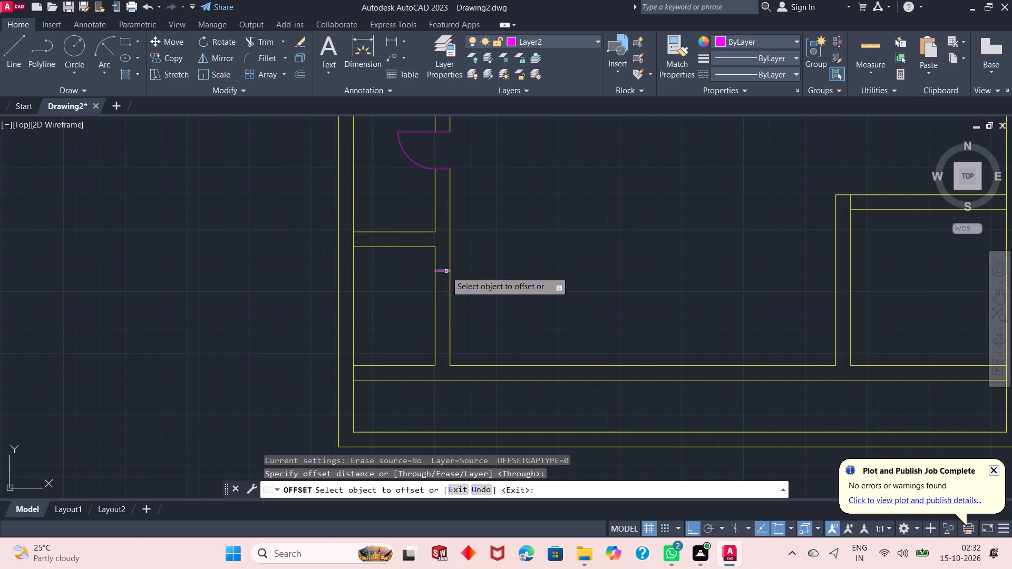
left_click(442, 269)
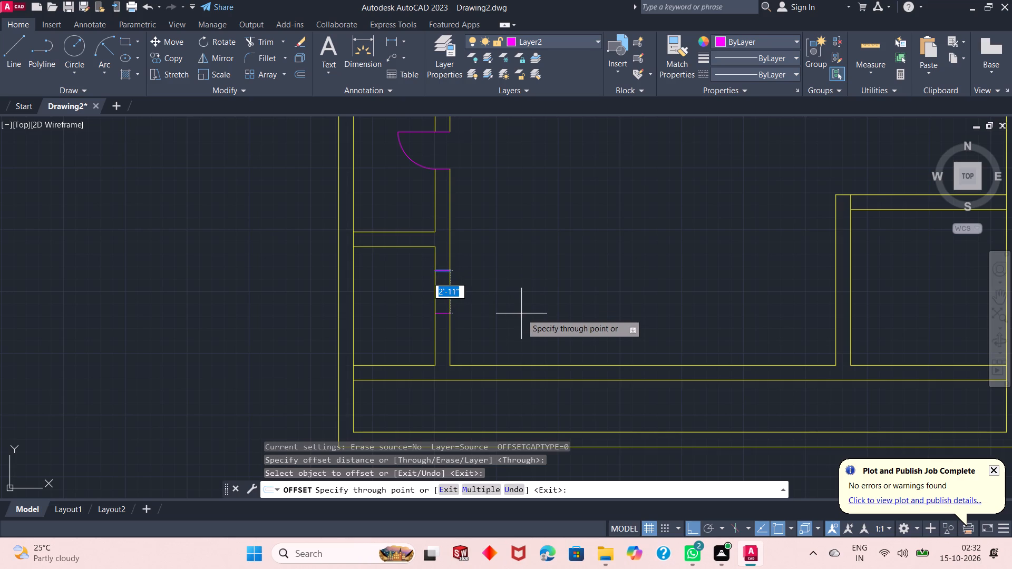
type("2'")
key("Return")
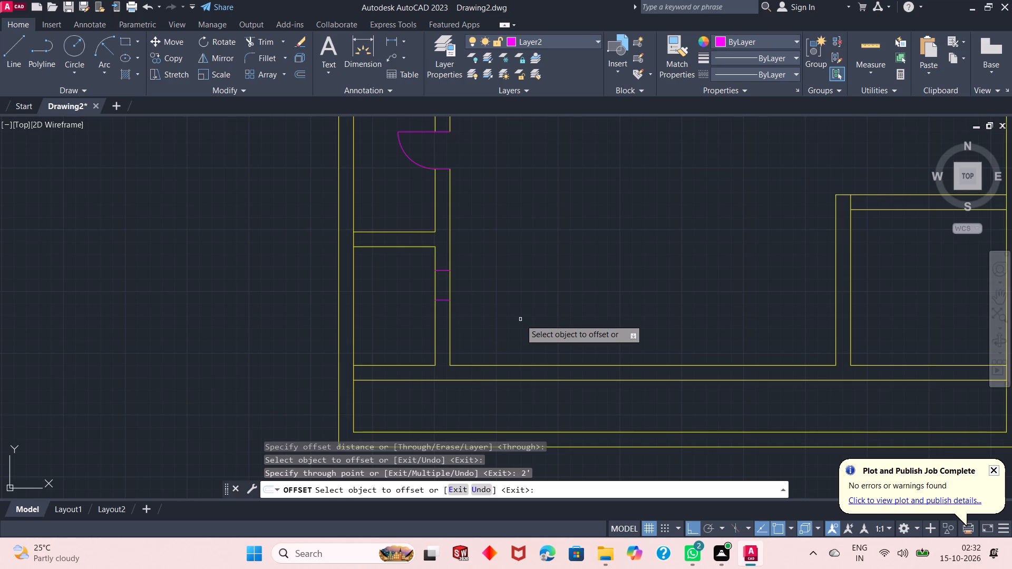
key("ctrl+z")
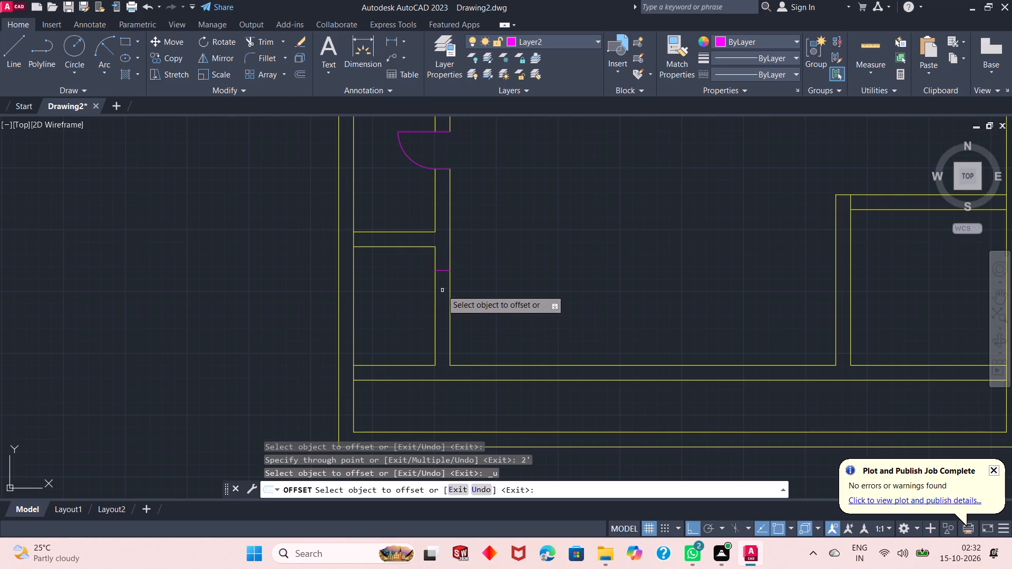
Offset the lower room's upper jamb line 3' downward to mark the lower door jamb.
left_click(441, 272)
type("3'")
key("Return")
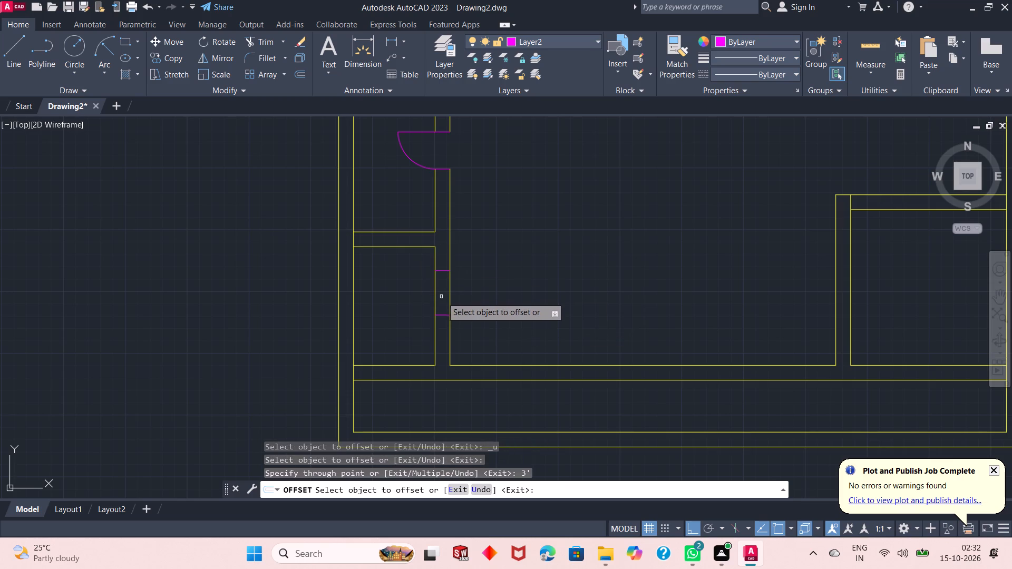
right_click(487, 259)
left_click(502, 268)
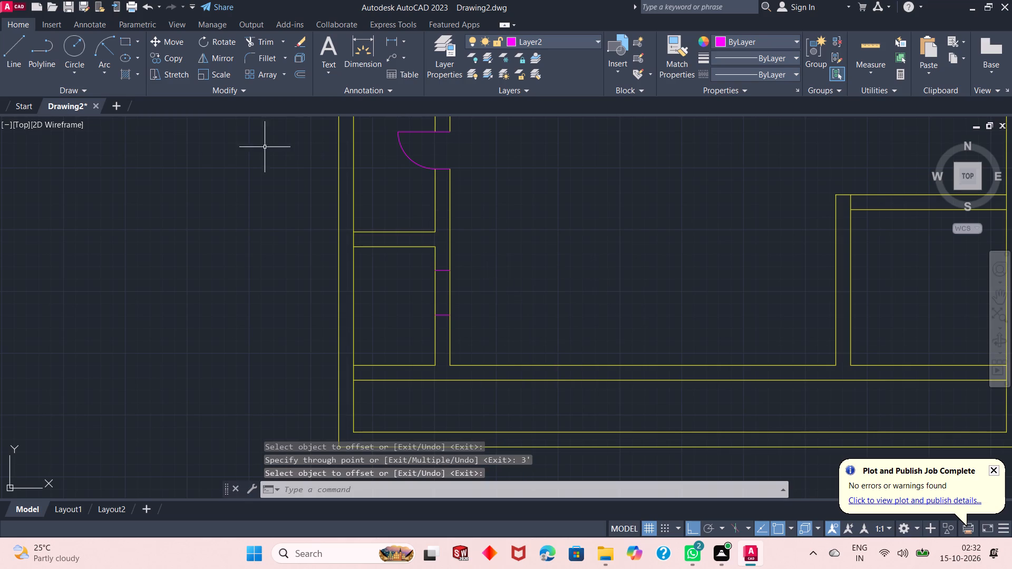
Draw the lower room's door leaf as a 2'6" polyline straight left from the upper jamb's left end.
left_click(50, 53)
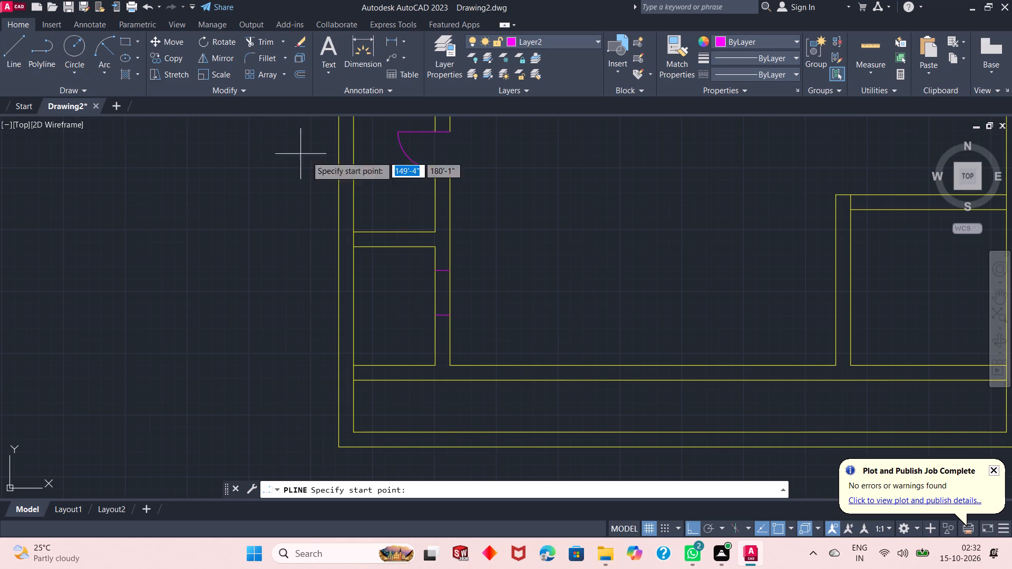
left_click(433, 270)
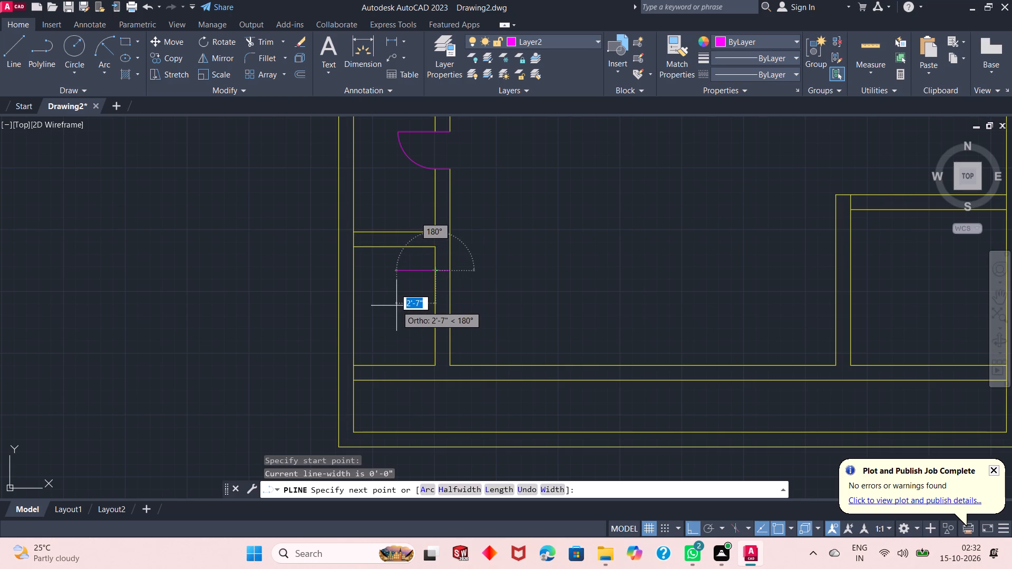
type("2'6\"")
key("Return")
key("Return")
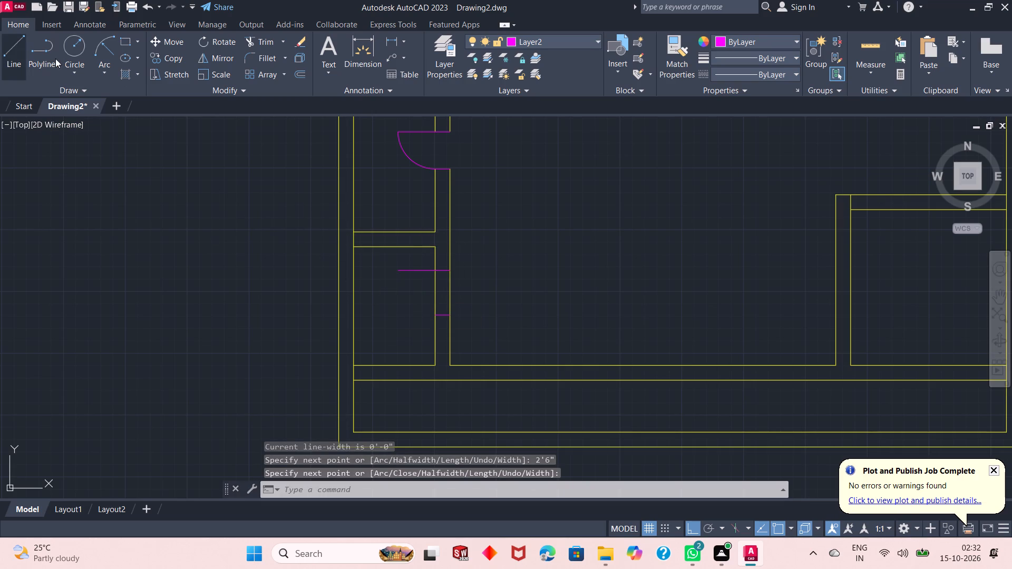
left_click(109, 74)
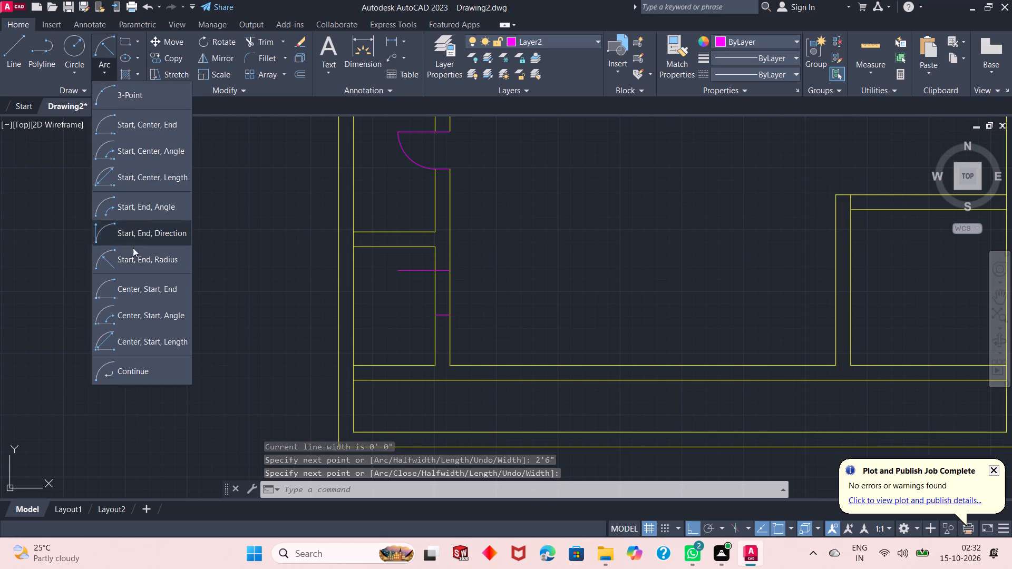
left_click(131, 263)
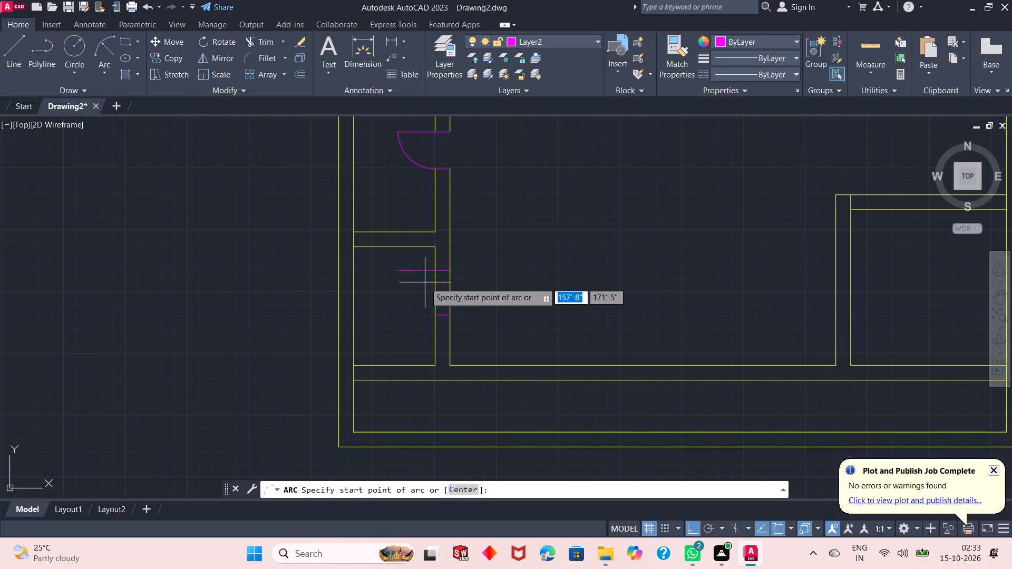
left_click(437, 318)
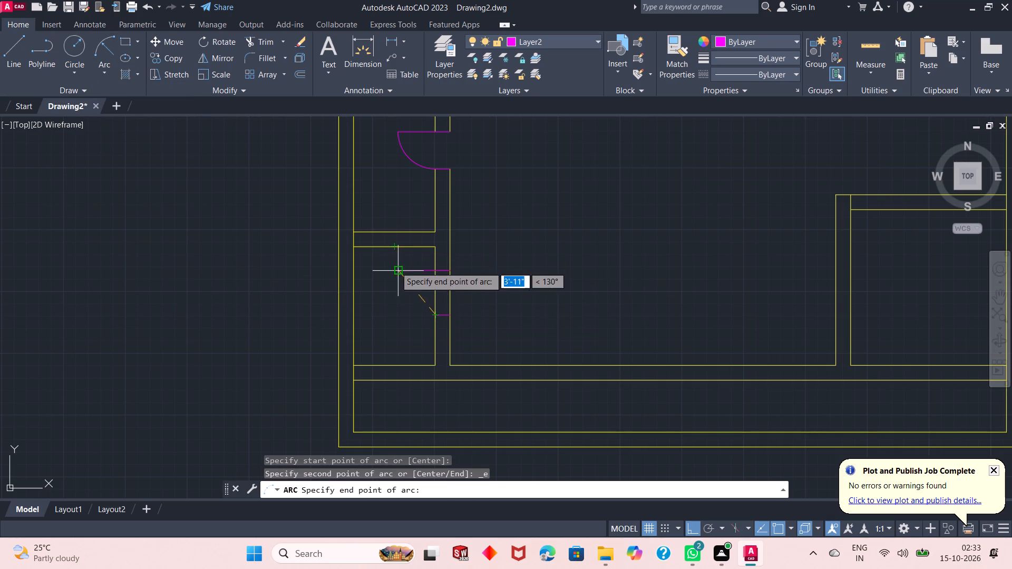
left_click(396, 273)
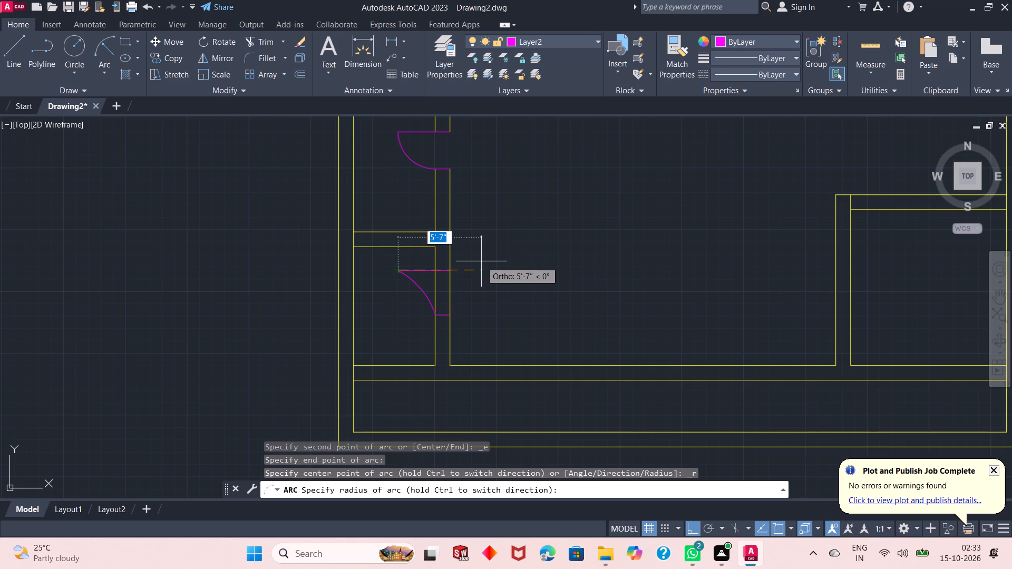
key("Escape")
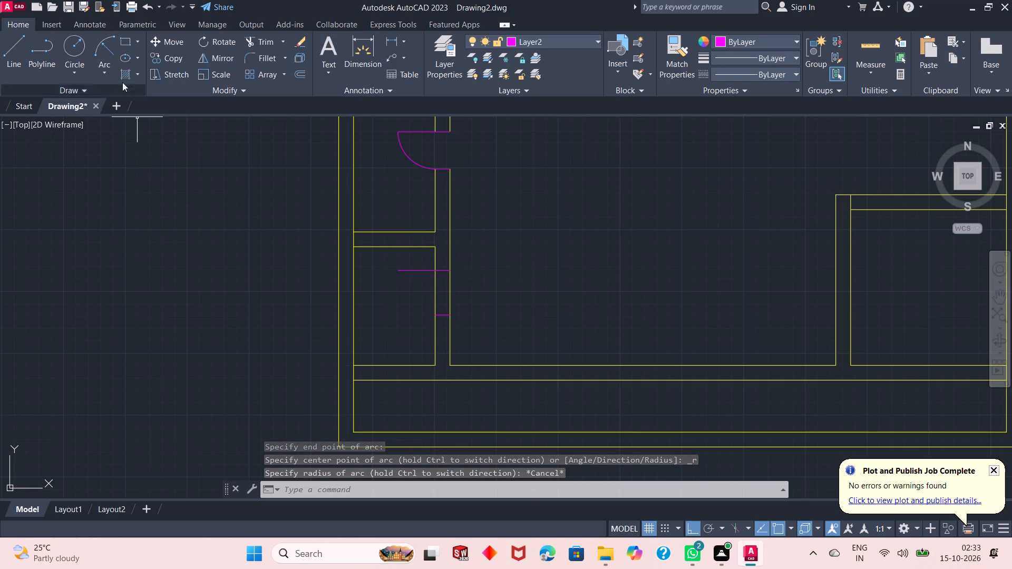
Draw the lower small room's door swing as a 2'6" radius arc from the leaf's free end to the lower jamb.
left_click(109, 49)
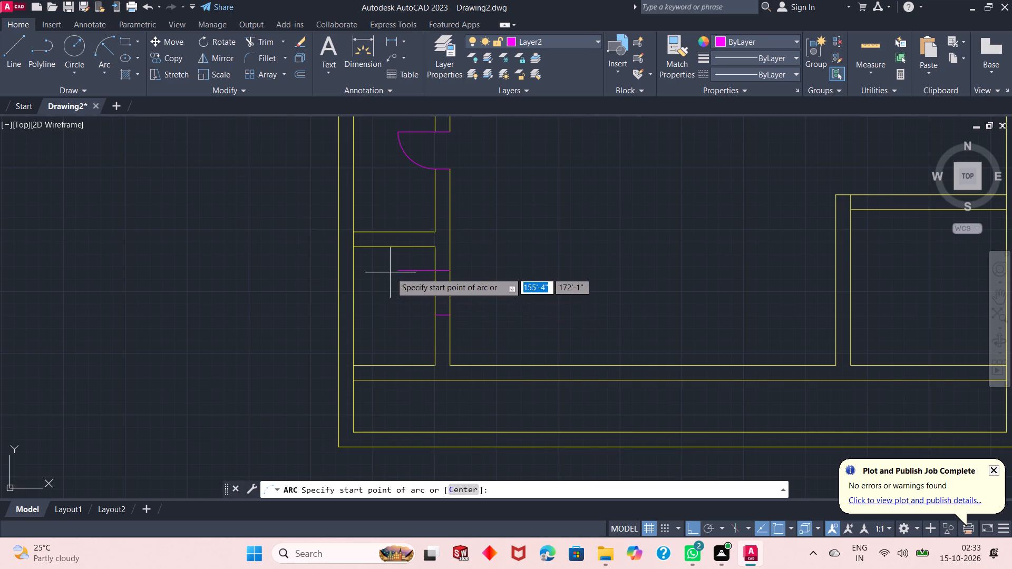
left_click(396, 271)
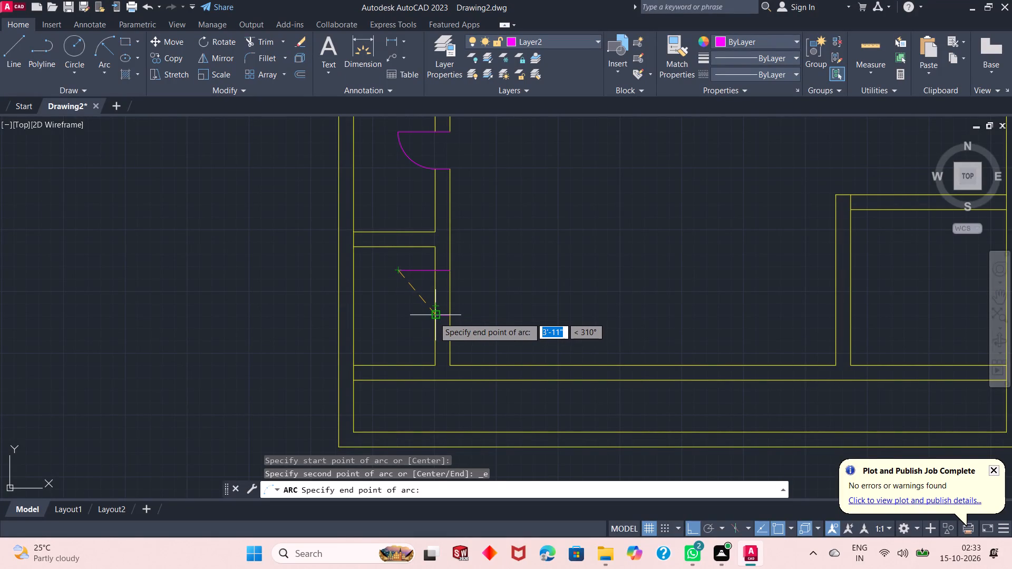
left_click(434, 317)
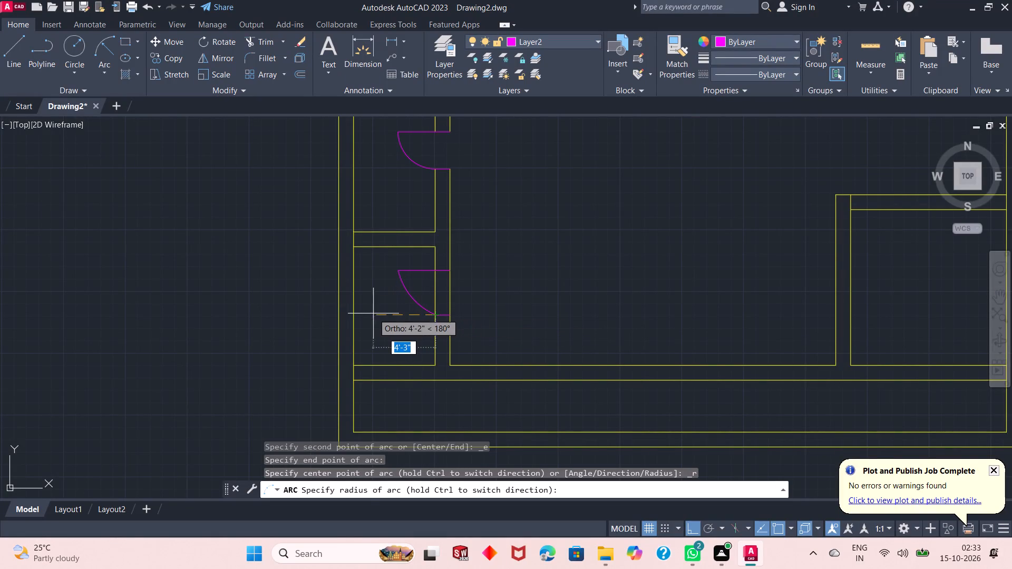
type("2'6\"")
key("Return")
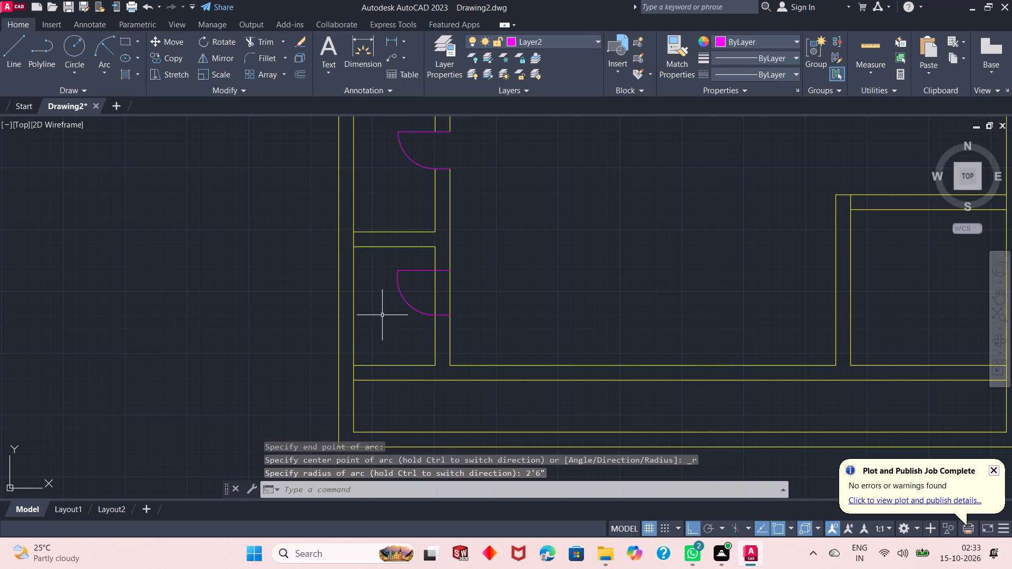
Trim both wall lines between the jambs of the lower small room's door to clear the opening.
scroll(382, 315, "up", 2)
scroll(382, 317, "down", 2)
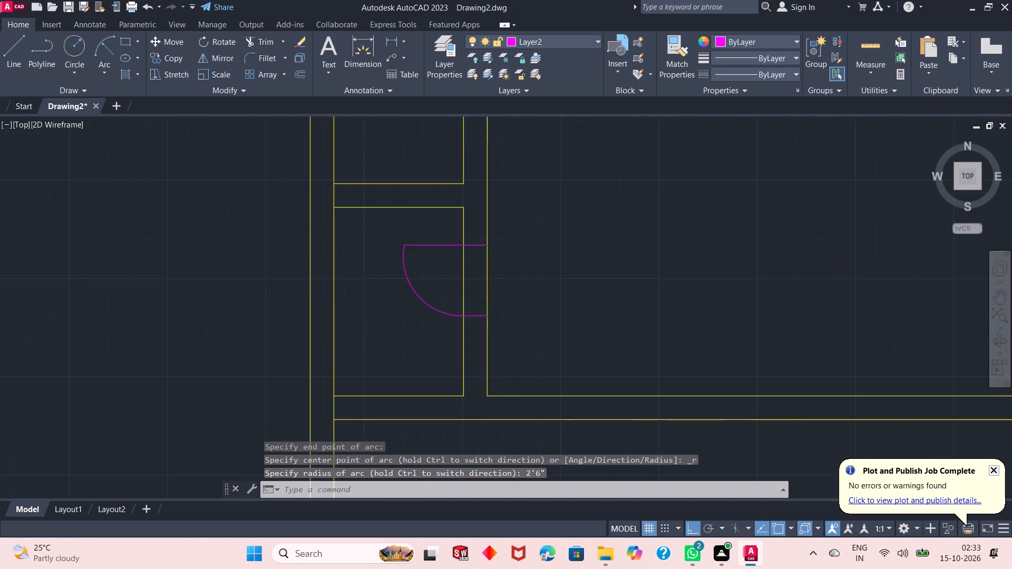
scroll(382, 317, "down", 1)
scroll(464, 359, "down", 1)
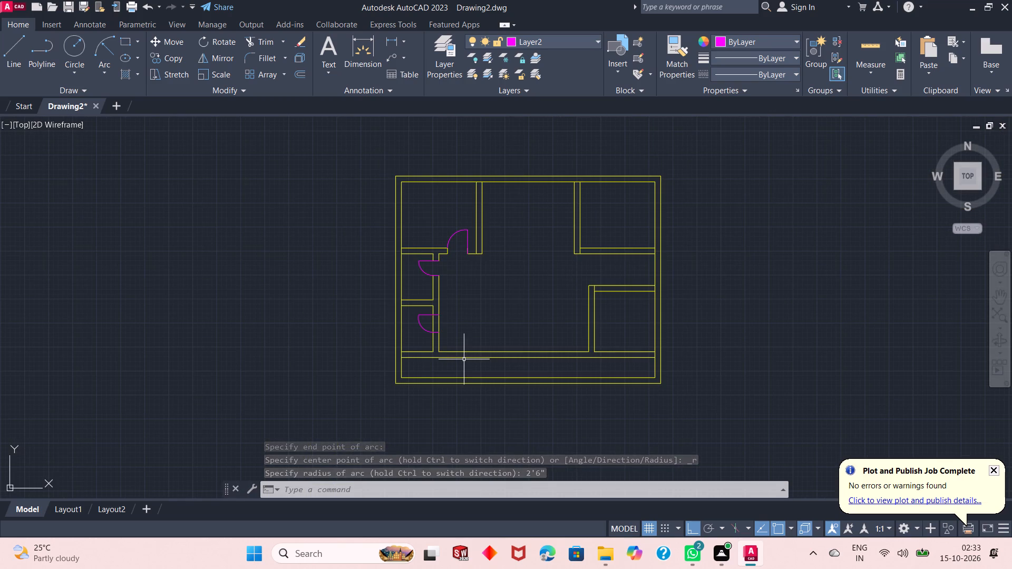
scroll(464, 359, "down", 1)
scroll(466, 300, "up", 3)
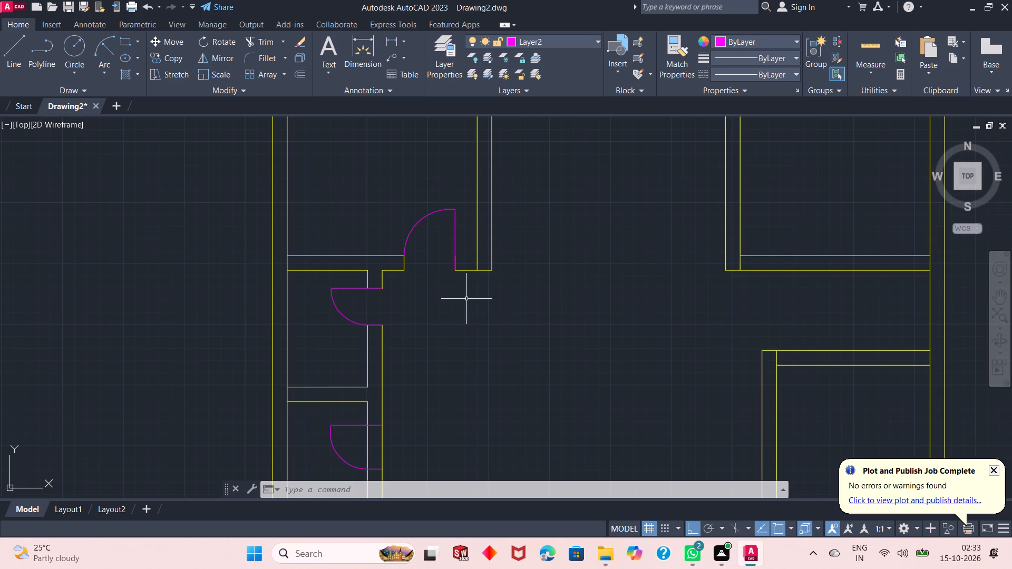
scroll(466, 299, "down", 2)
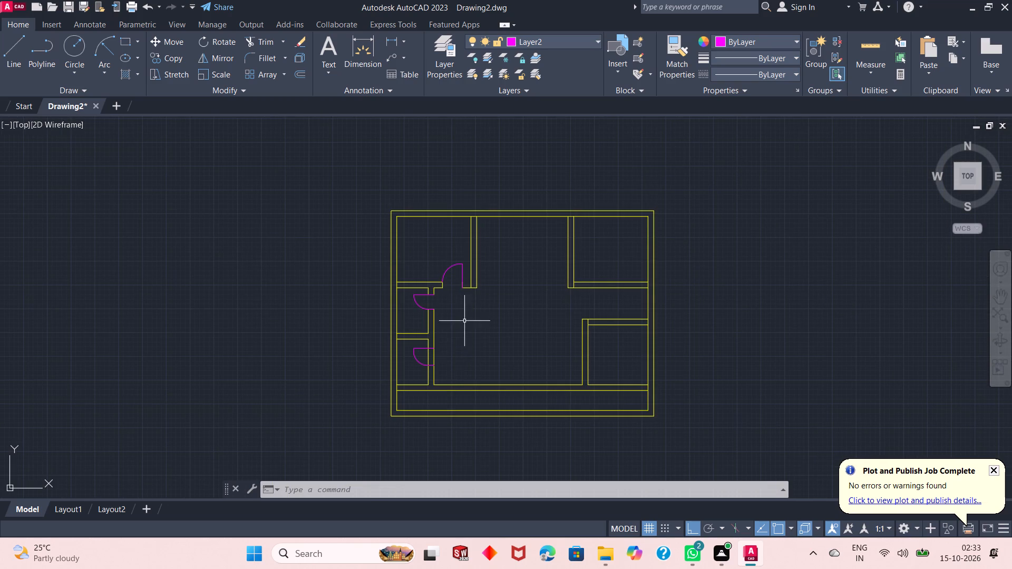
left_click(262, 43)
scroll(411, 352, "up", 2)
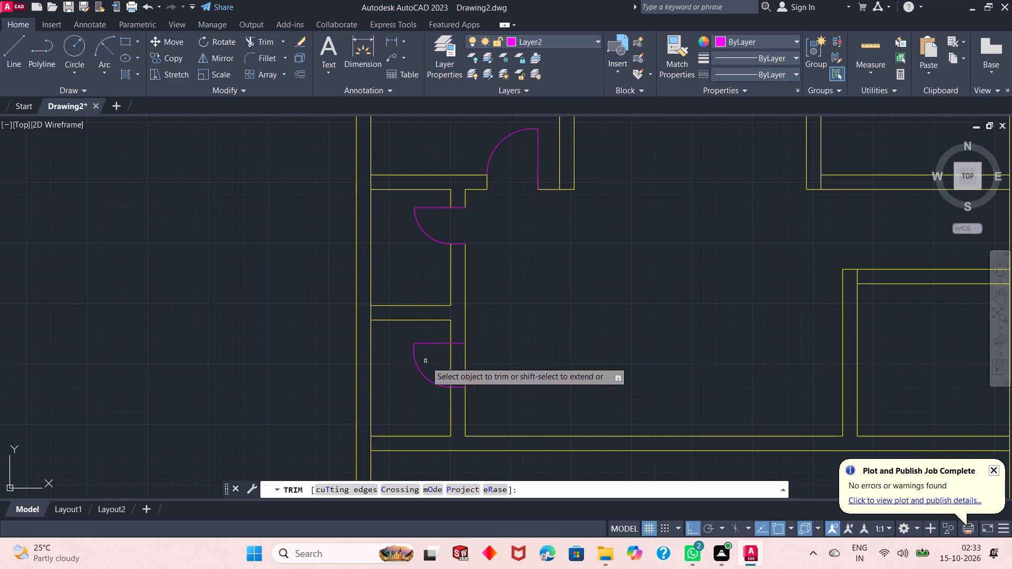
left_click_drag(427, 362, 504, 368)
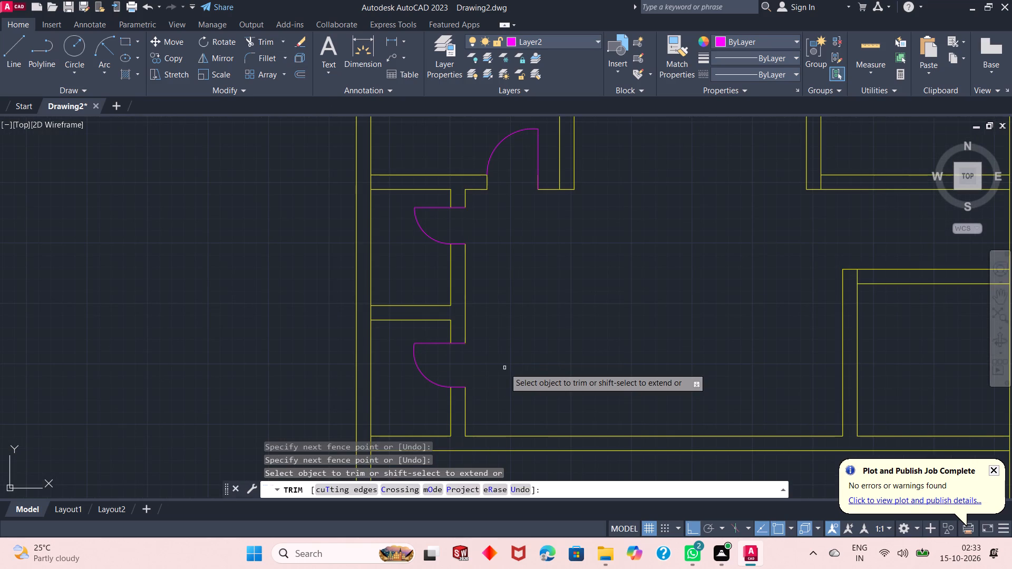
scroll(501, 361, "down", 1)
right_click(515, 336)
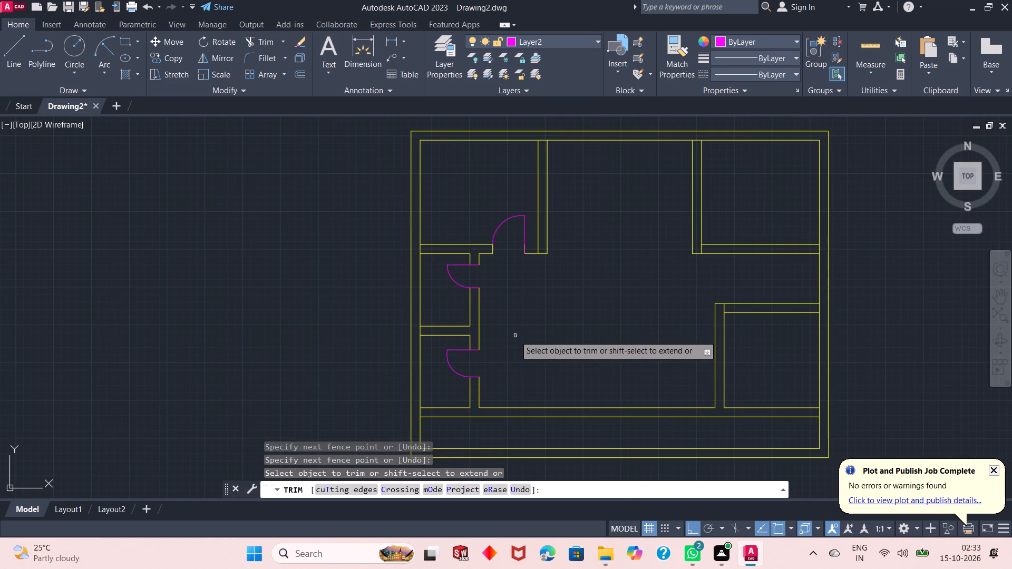
left_click(533, 342)
Offset the inner line of the upper-right room's left wall 1'3" into the room.
scroll(522, 367, "down", 1)
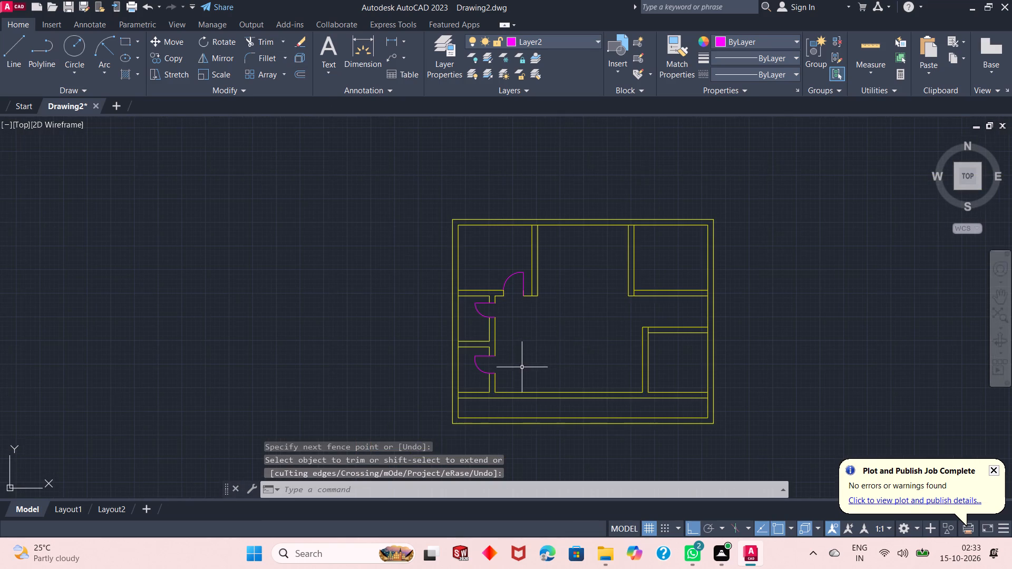
scroll(679, 317, "up", 1)
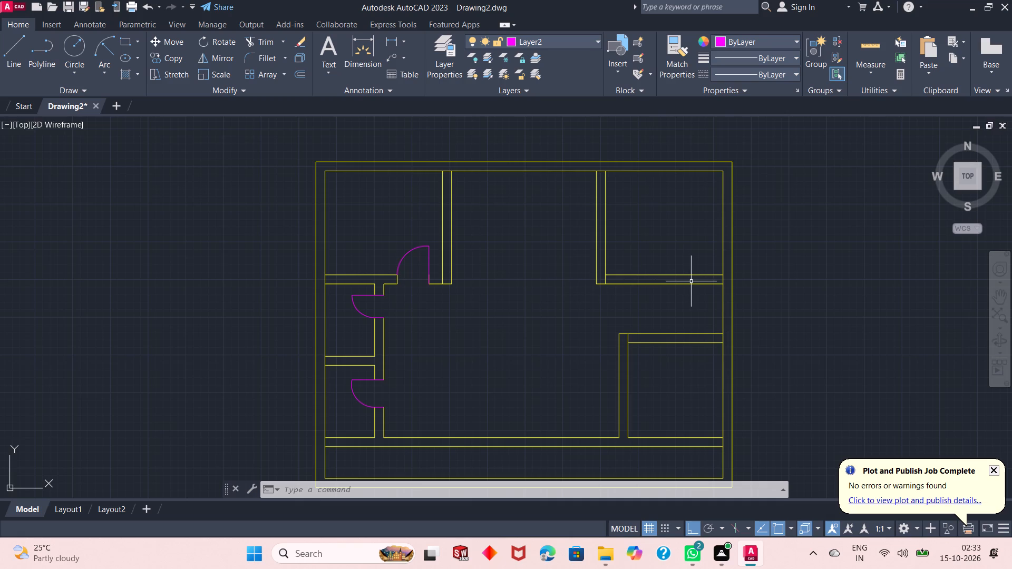
scroll(692, 281, "up", 1)
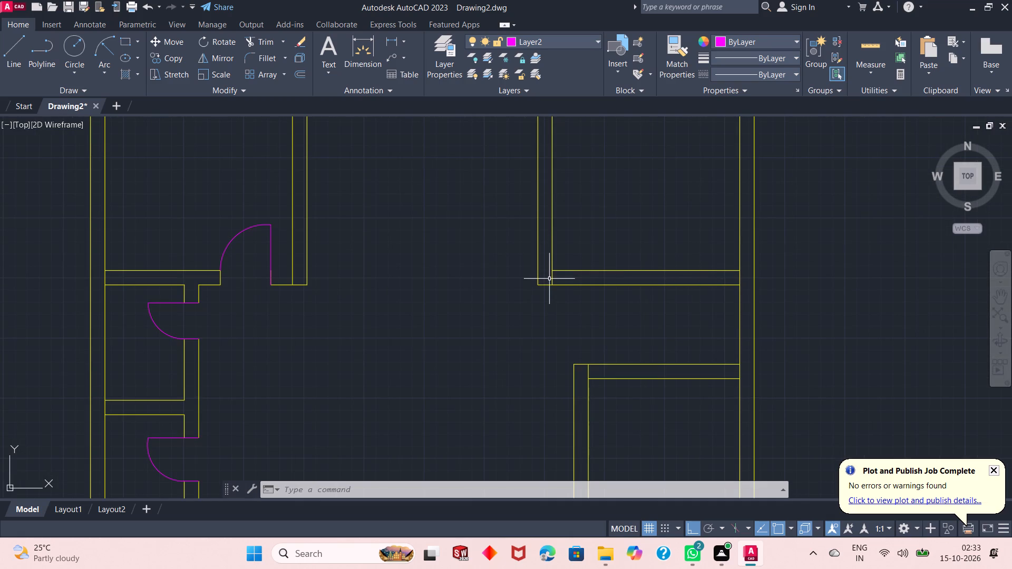
left_click(552, 281)
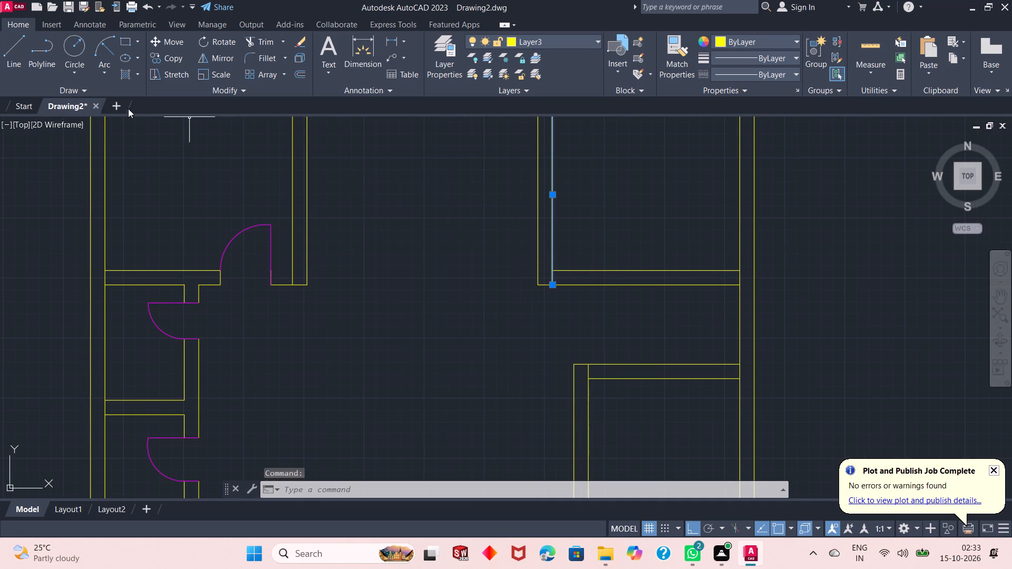
left_click(297, 74)
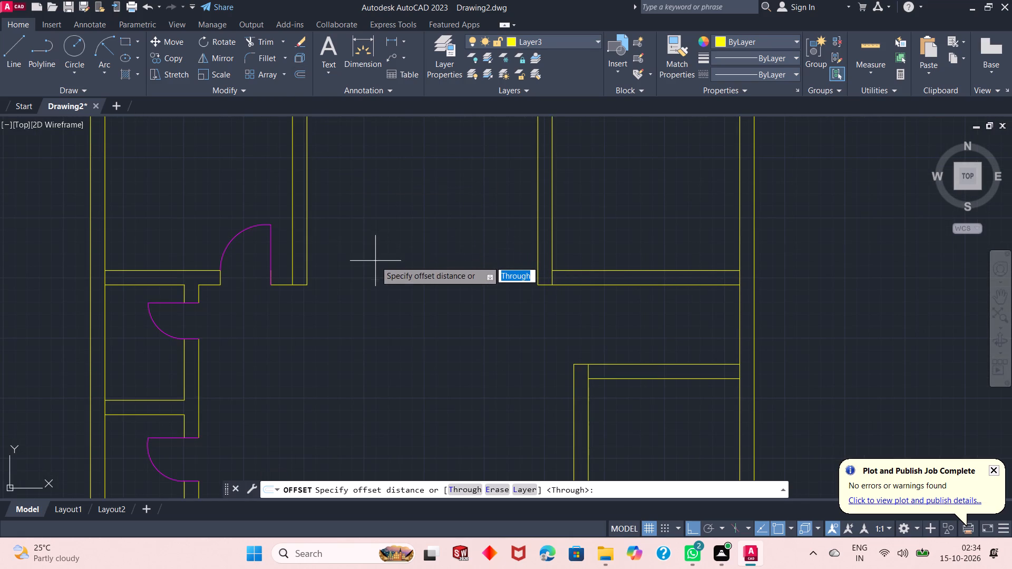
right_click(375, 261)
left_click(392, 268)
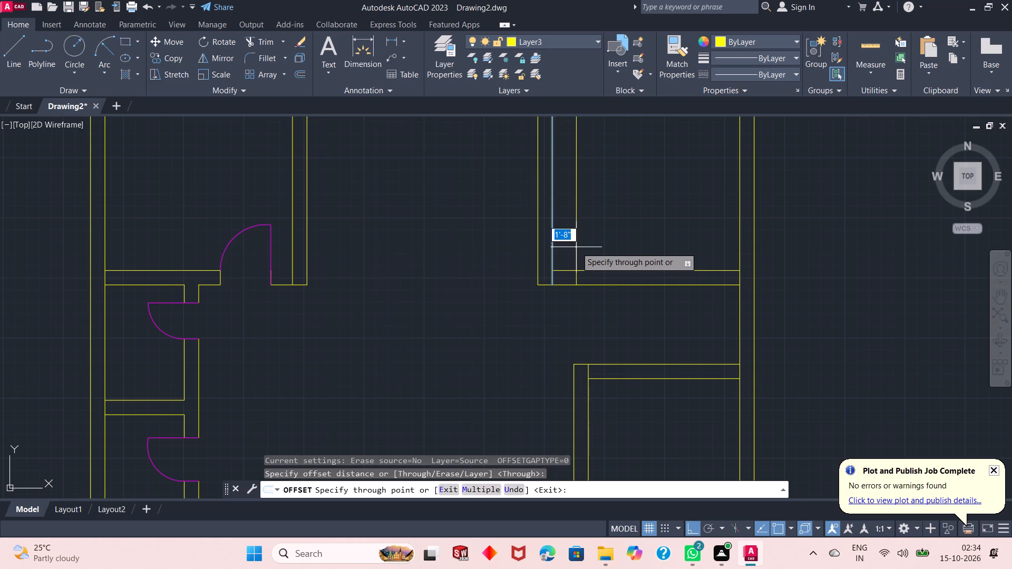
type("1'3\"")
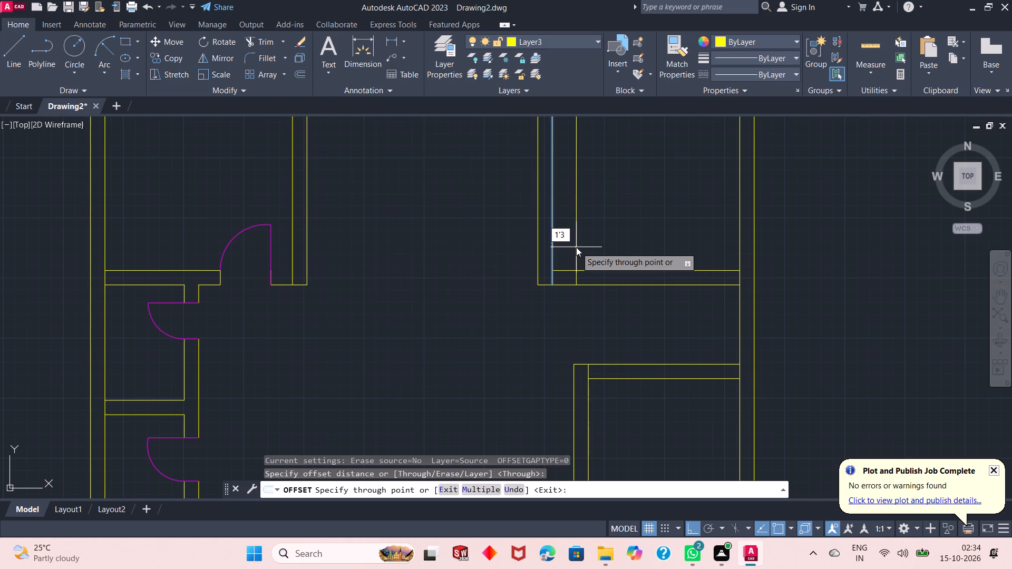
key("Return")
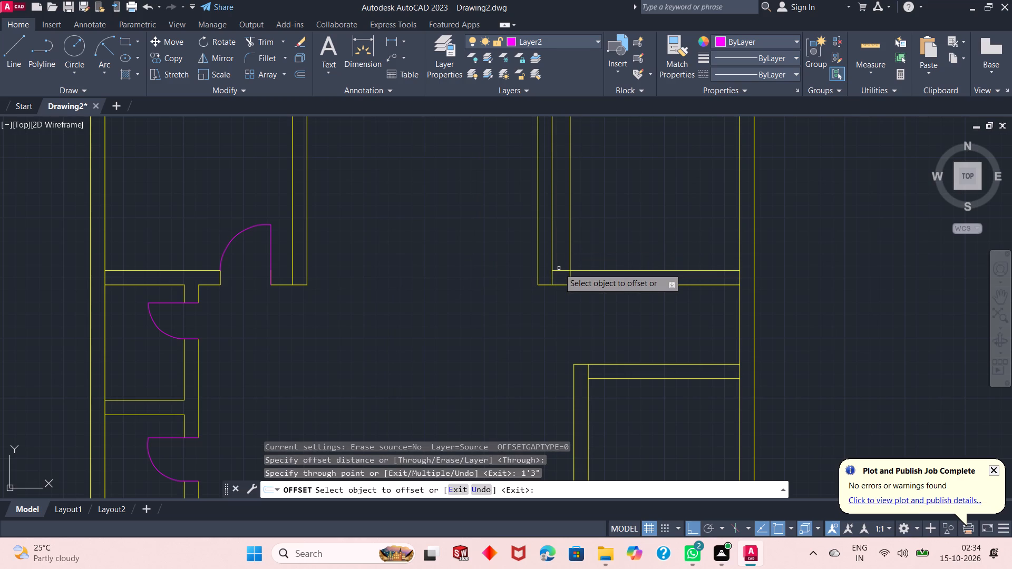
right_click(429, 269)
left_click(441, 280)
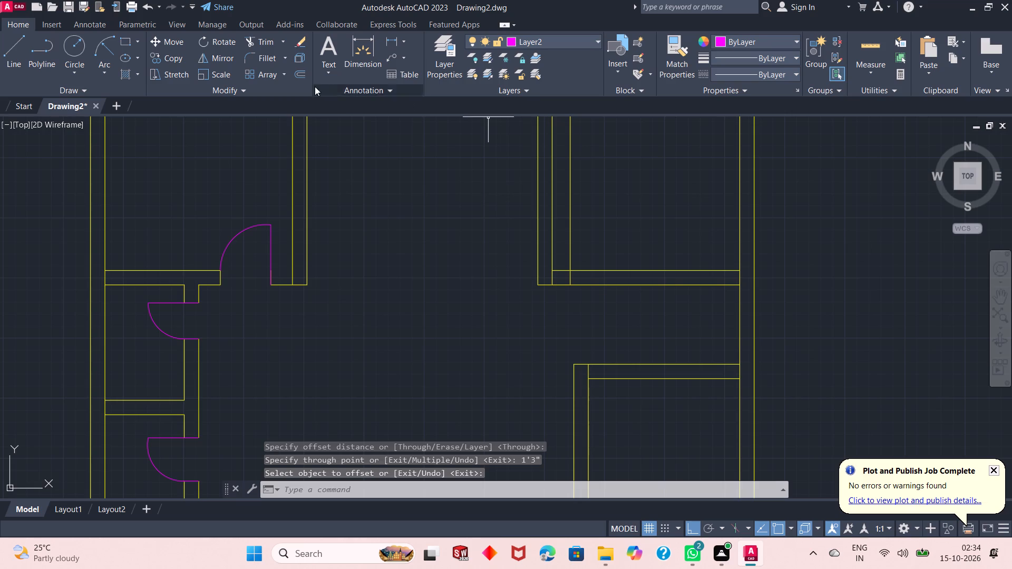
Trim the offset line above the upper-right room's bottom wall, leaving a short jamb line across that wall.
left_click(257, 36)
left_click_drag(559, 237, 564, 238)
left_click(609, 229)
right_click(385, 259)
left_click(424, 266)
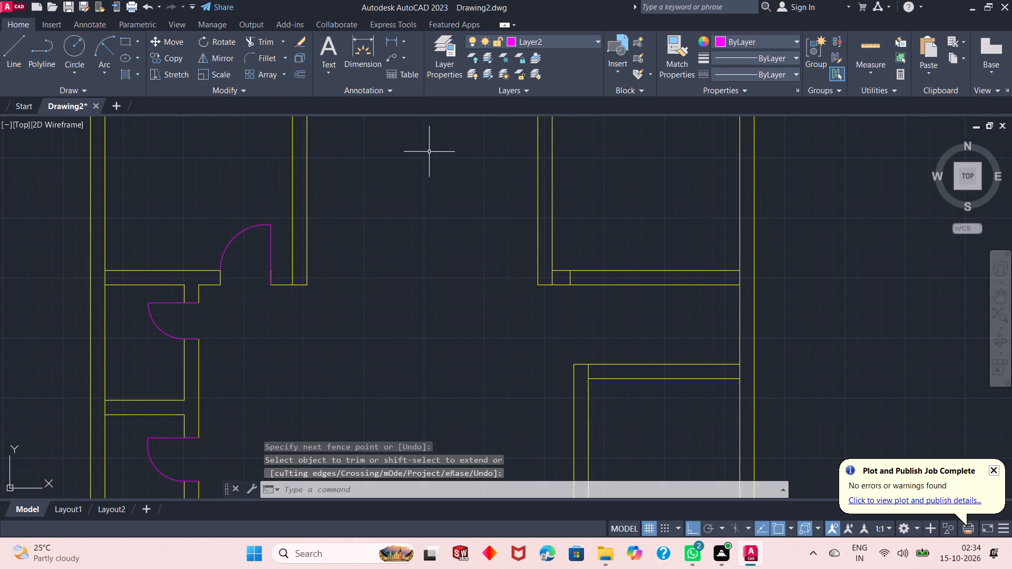
Draw a 6'2" vertical door line straight up from the bottom end of the upper-right room's jamb line.
left_click(11, 49)
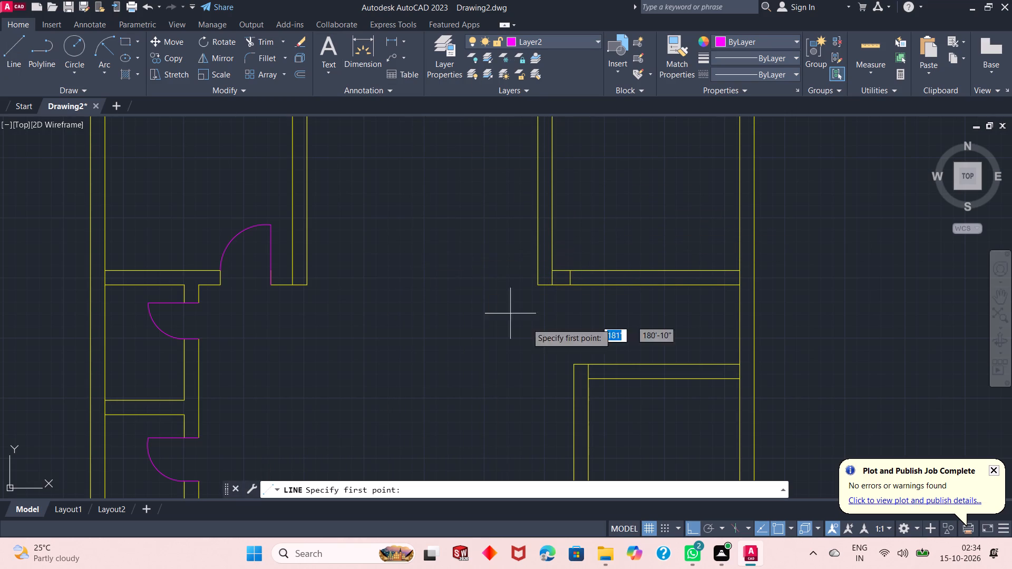
left_click(571, 284)
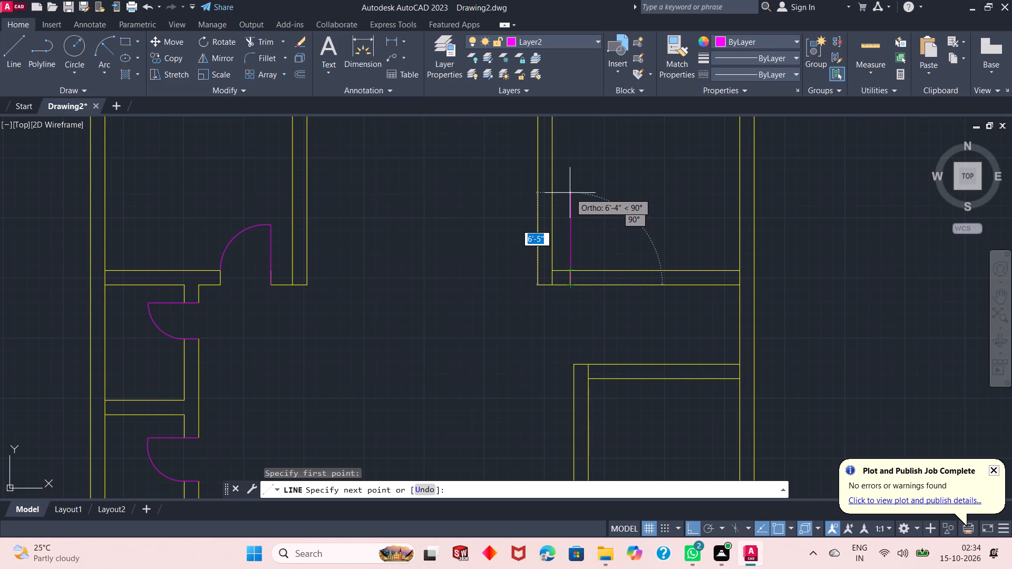
type("5'")
key("Return")
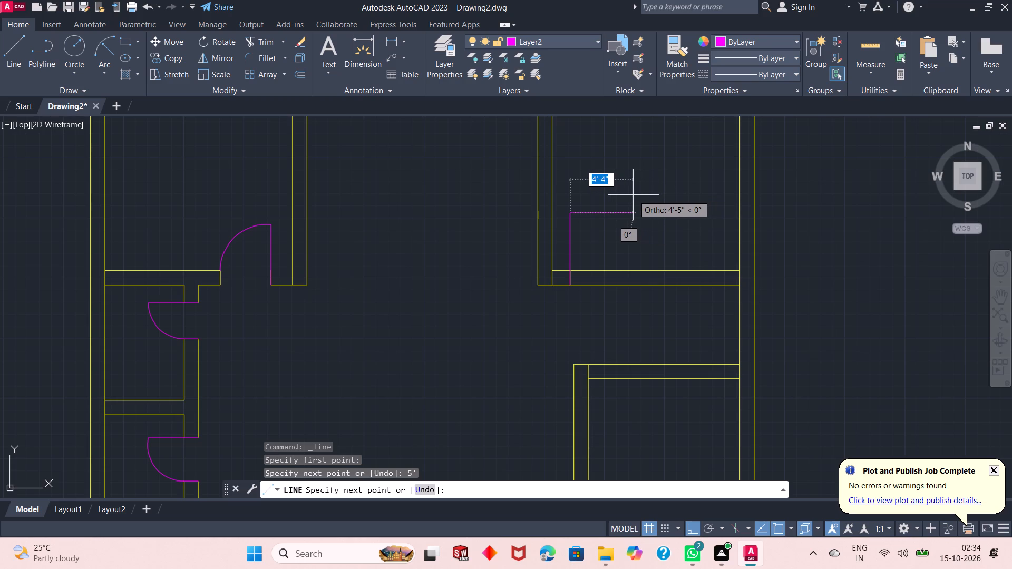
key("ctrl+z")
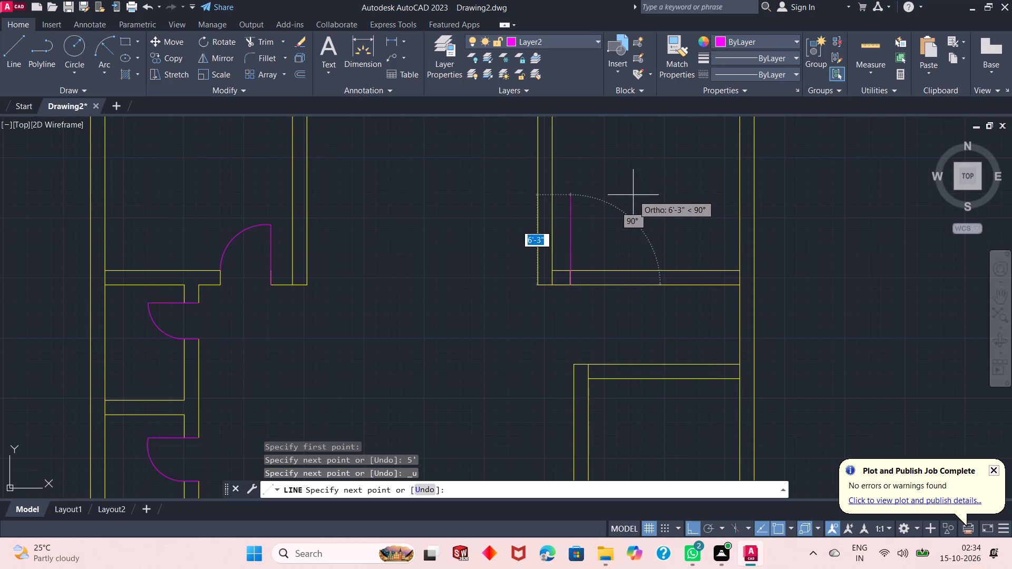
type("6'2\"")
key("Return")
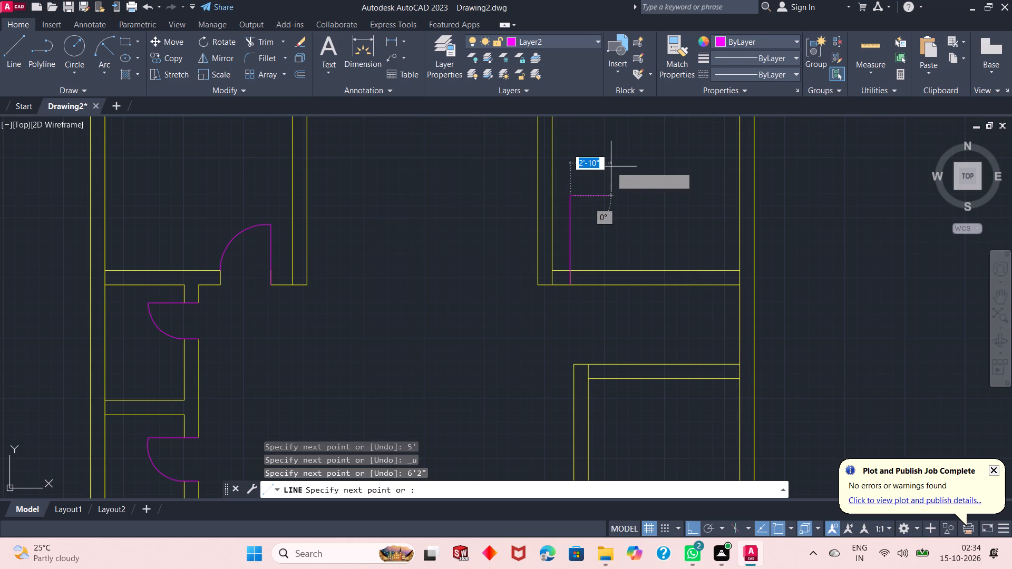
right_click(611, 166)
left_click(623, 175)
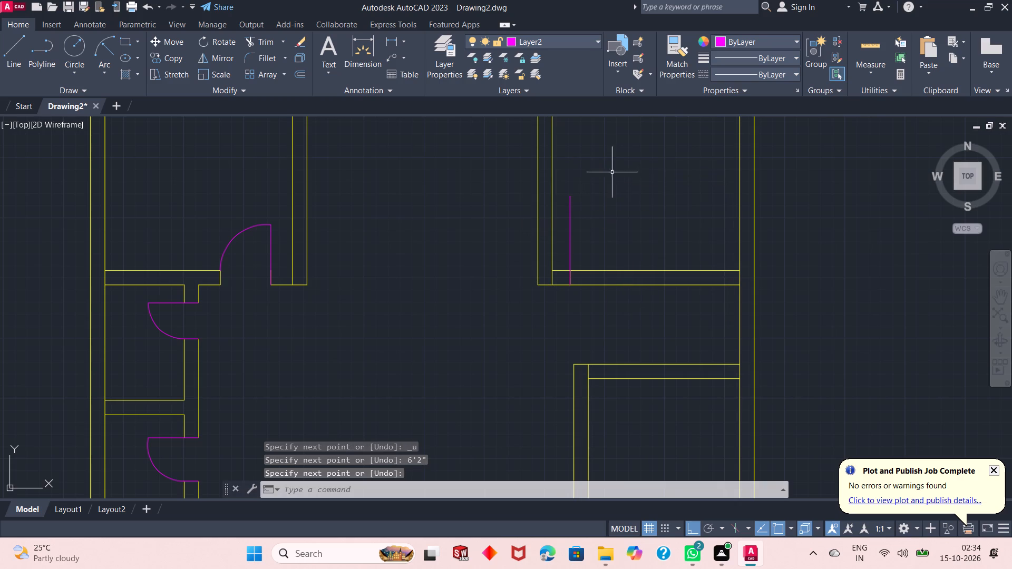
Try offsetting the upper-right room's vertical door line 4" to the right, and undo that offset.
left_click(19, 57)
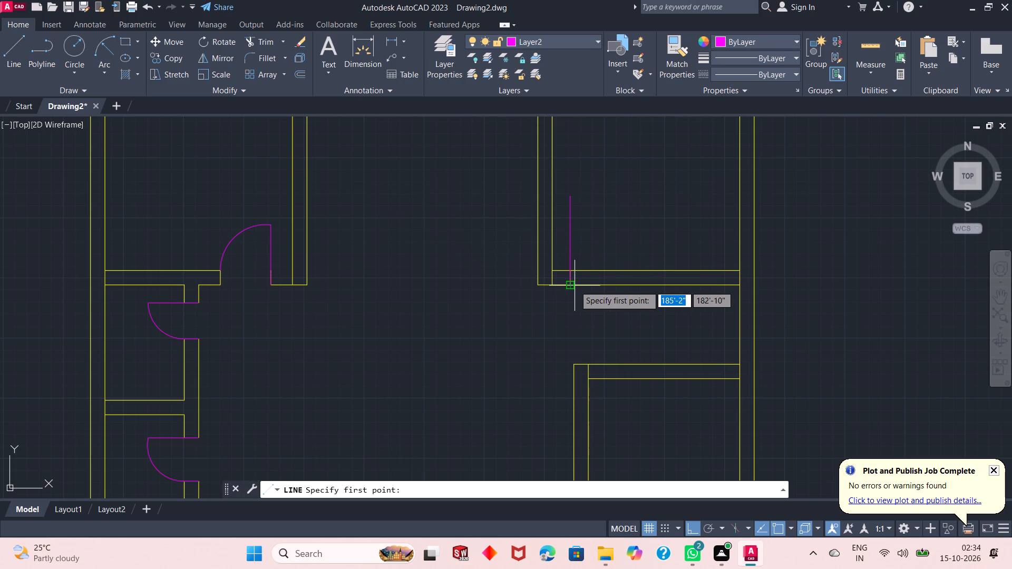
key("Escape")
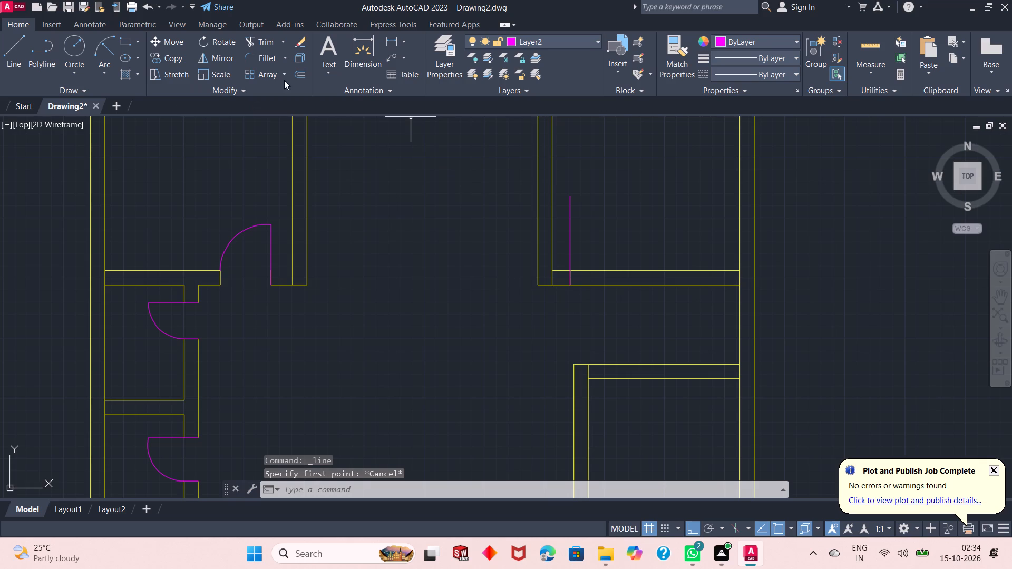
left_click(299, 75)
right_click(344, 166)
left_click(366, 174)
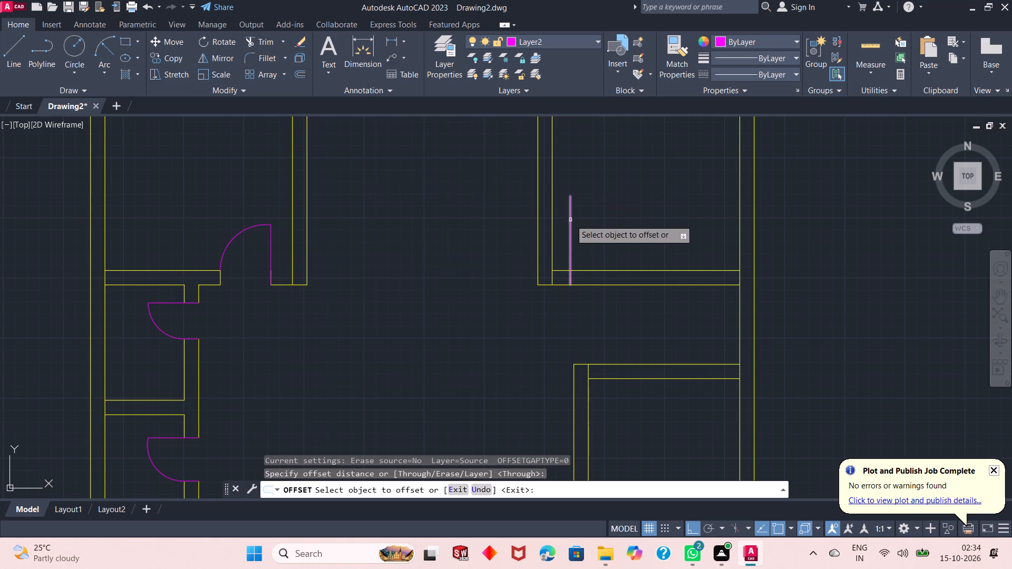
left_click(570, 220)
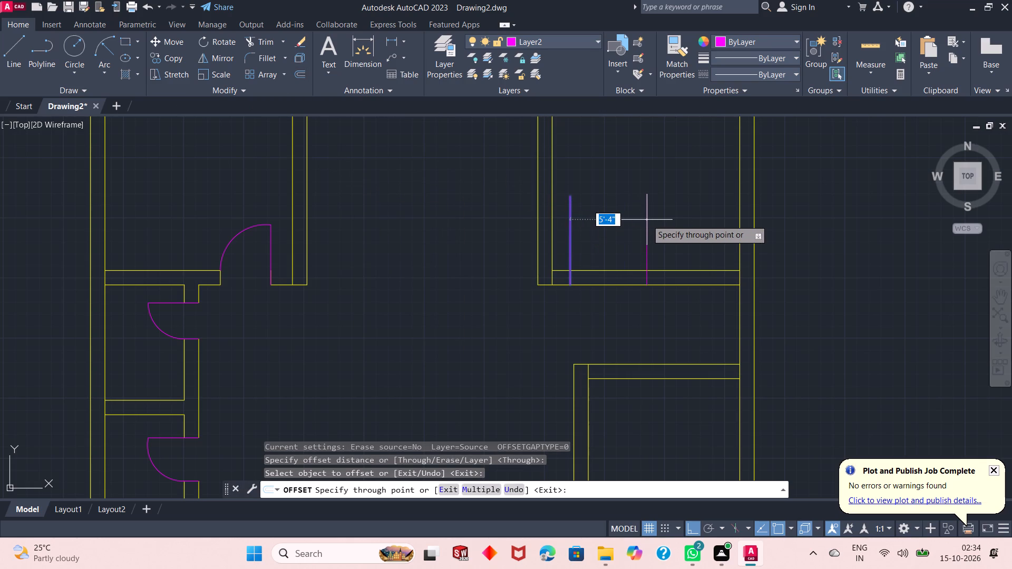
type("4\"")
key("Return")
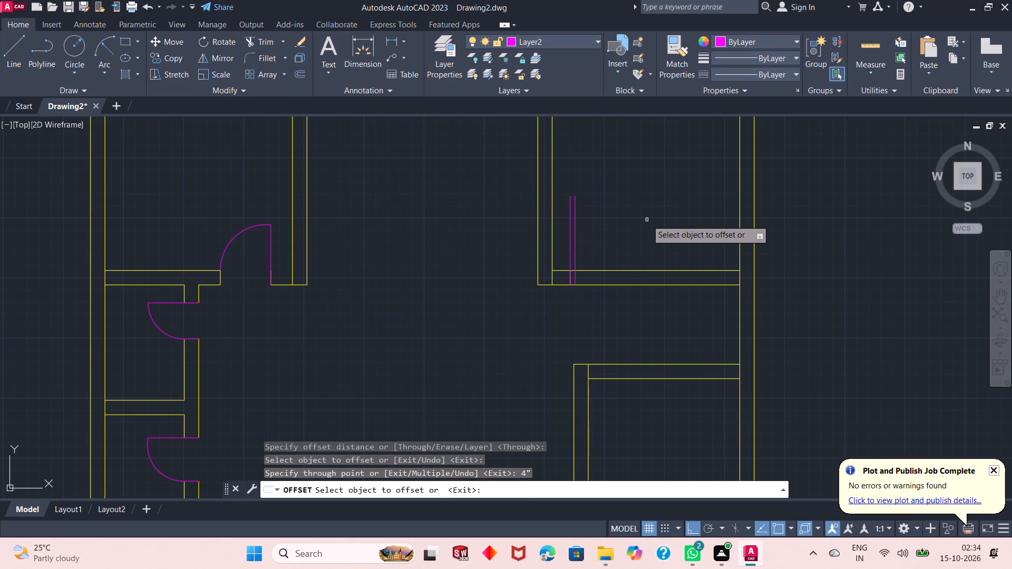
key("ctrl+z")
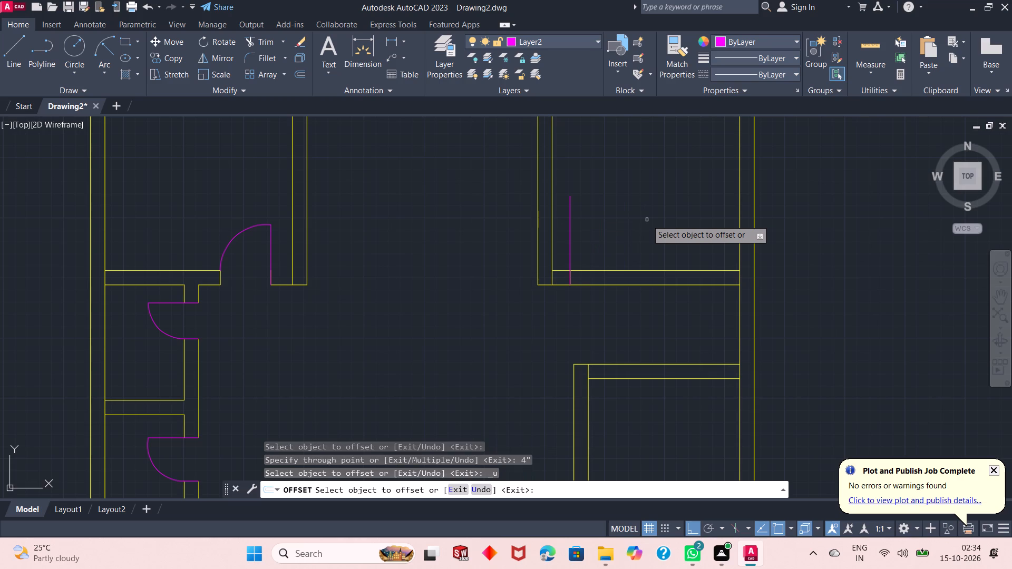
Offset the upper-right room's vertical door line 4' to the right to mark the other side of the opening.
left_click(568, 241)
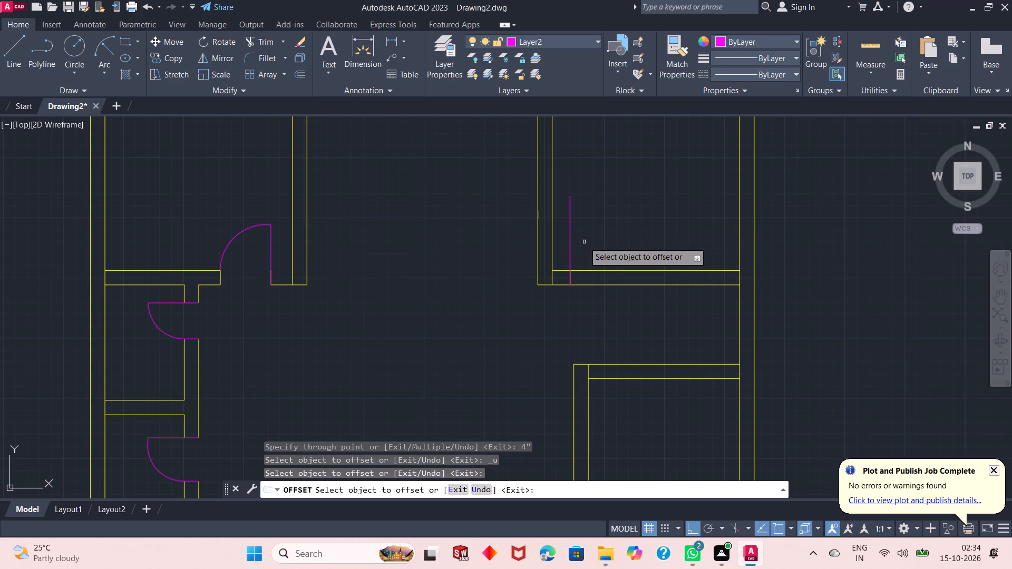
left_click(569, 256)
type("4'")
key("Return")
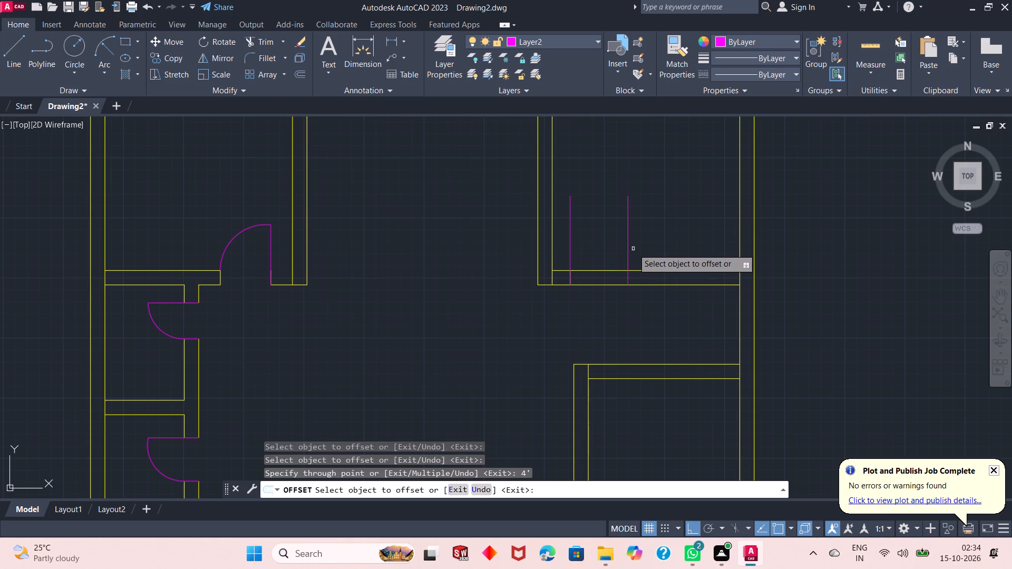
Trim the 4' offset line above the upper-right room's bottom wall, leaving a short jamb line across the wall.
key("Escape")
key("Escape")
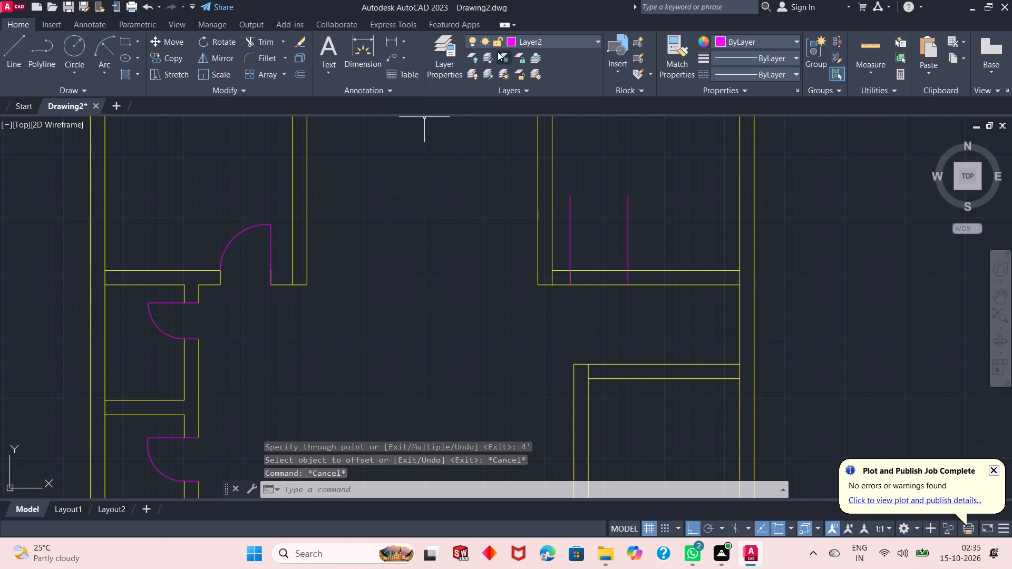
left_click(274, 43)
left_click_drag(618, 228, 645, 234)
left_click(645, 234)
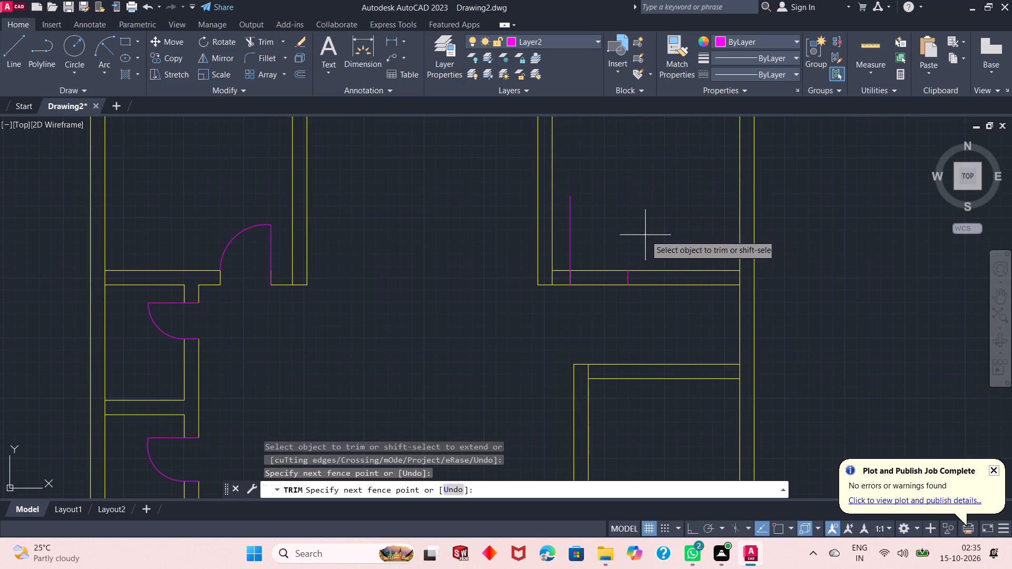
right_click(645, 235)
left_click(661, 254)
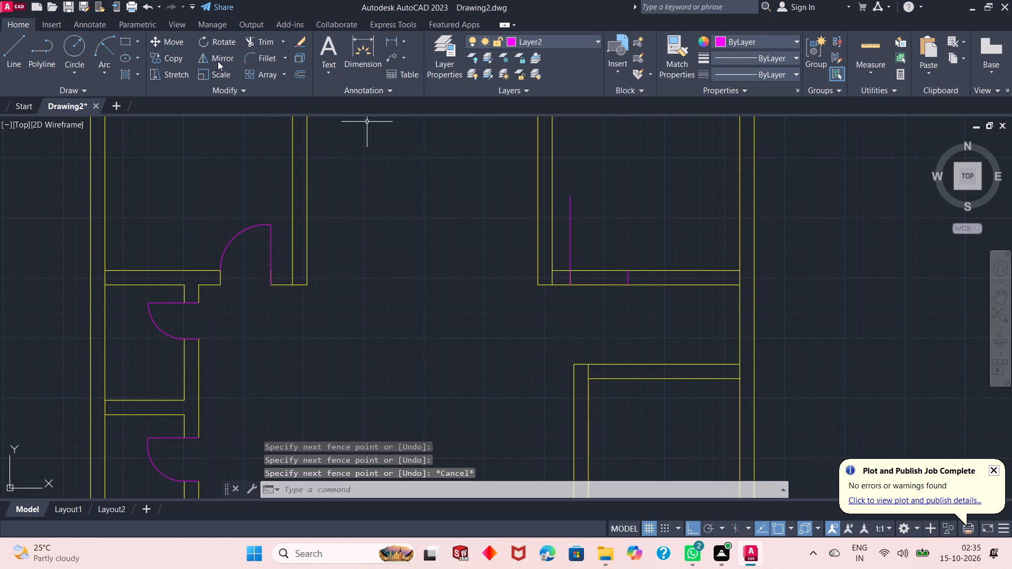
Draw the upper-right room's door swing arc from the short jamb line to the door line's top end, with a 6'2" radius.
left_click(99, 47)
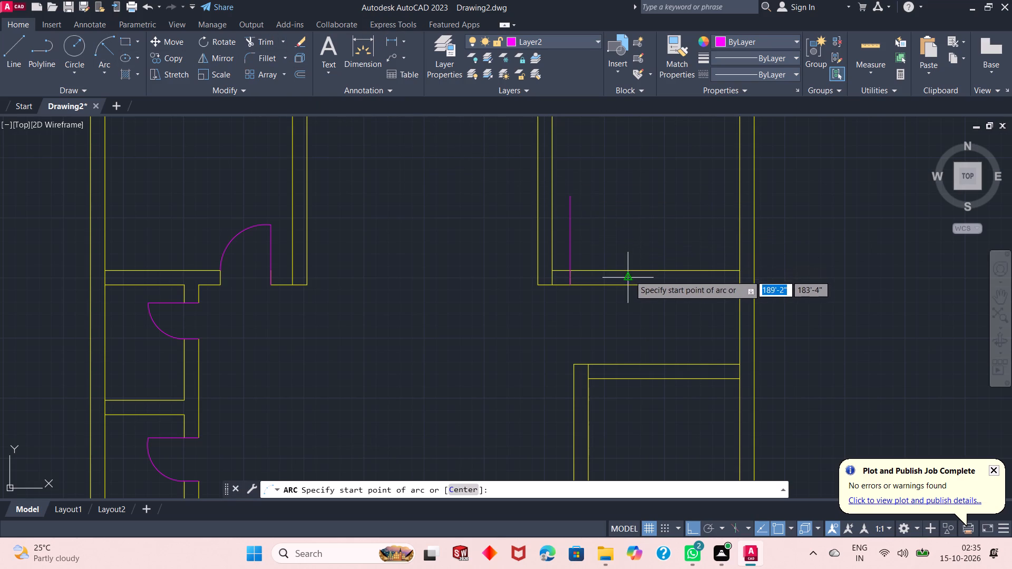
left_click(630, 268)
left_click(569, 201)
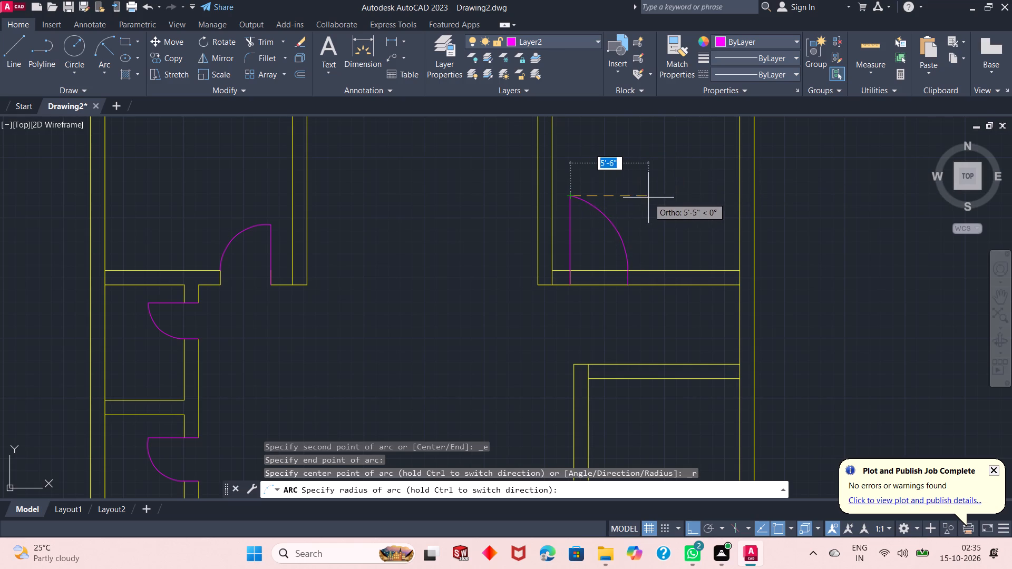
type("6'2\"")
key("Return")
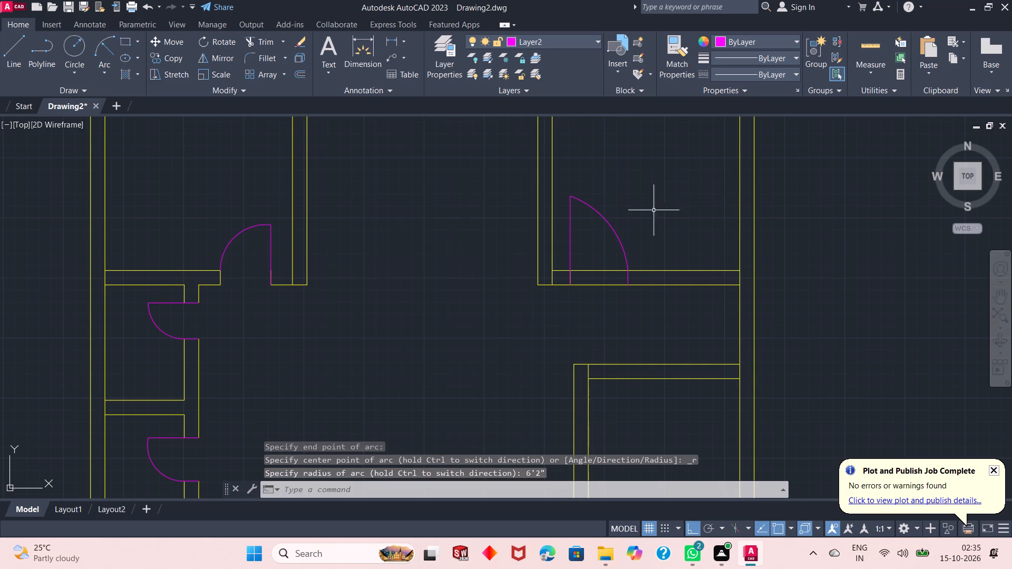
Trim the upper-right room's bottom wall lines between the door jambs and the leftover line crossing the wall corner beside the door.
scroll(600, 243, "down", 2)
scroll(606, 270, "up", 1)
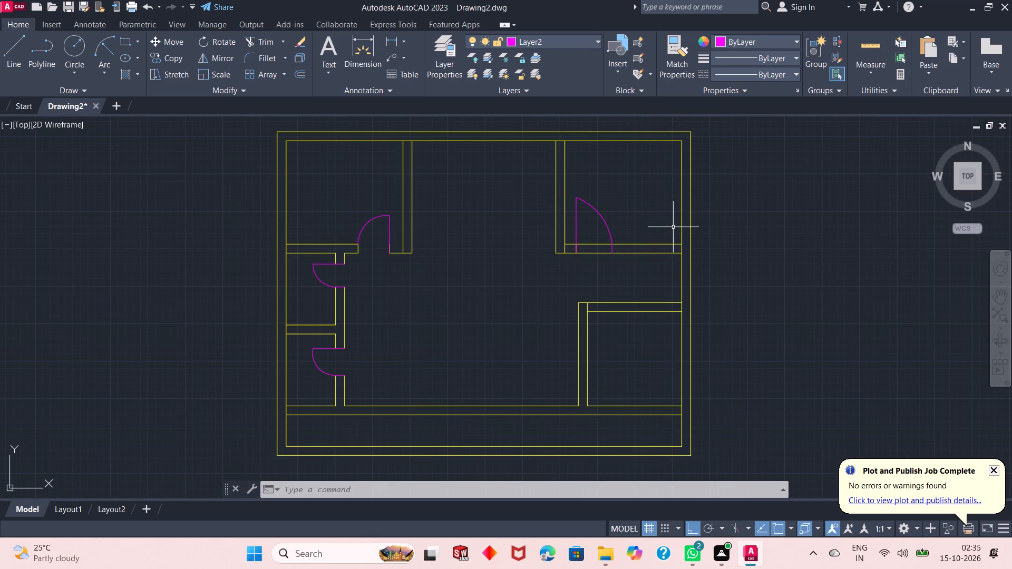
scroll(657, 227, "down", 2)
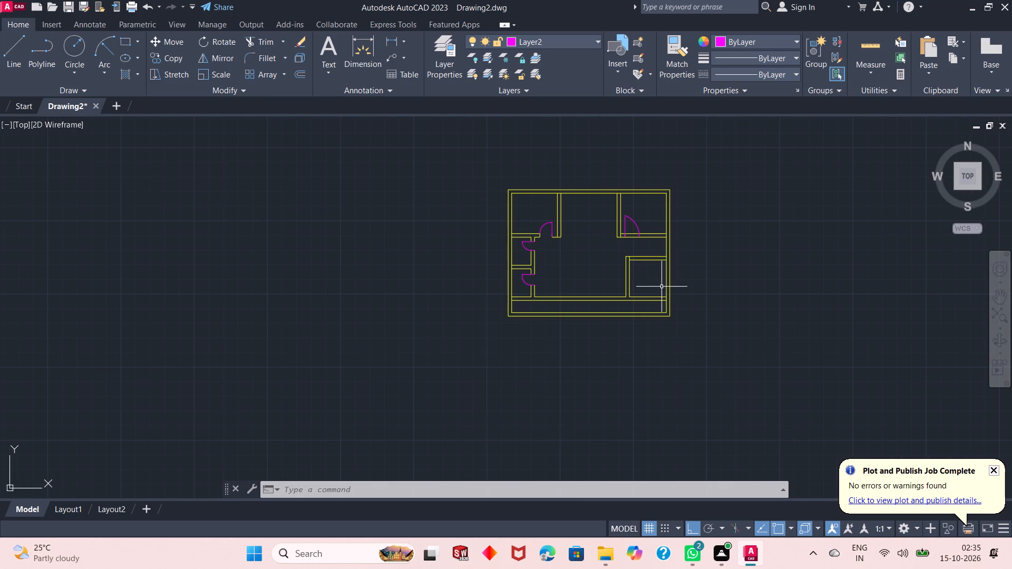
scroll(640, 272, "up", 2)
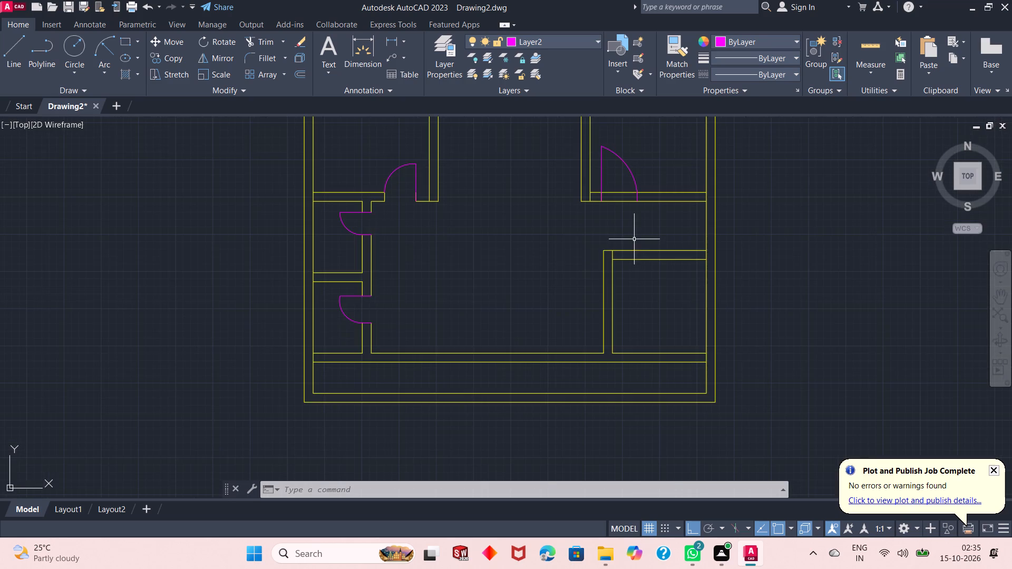
scroll(634, 239, "up", 1)
scroll(592, 234, "down", 1)
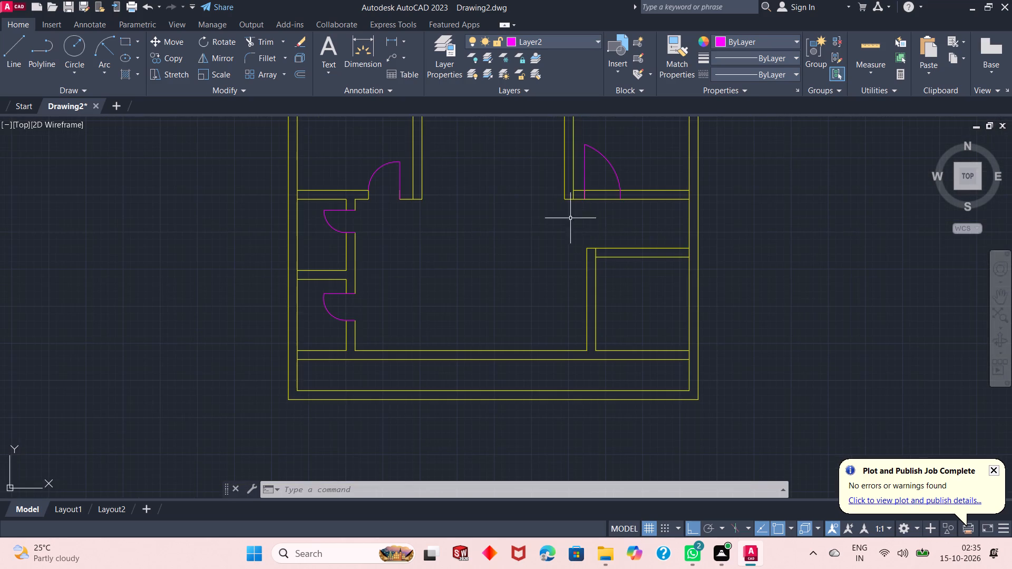
left_click(250, 41)
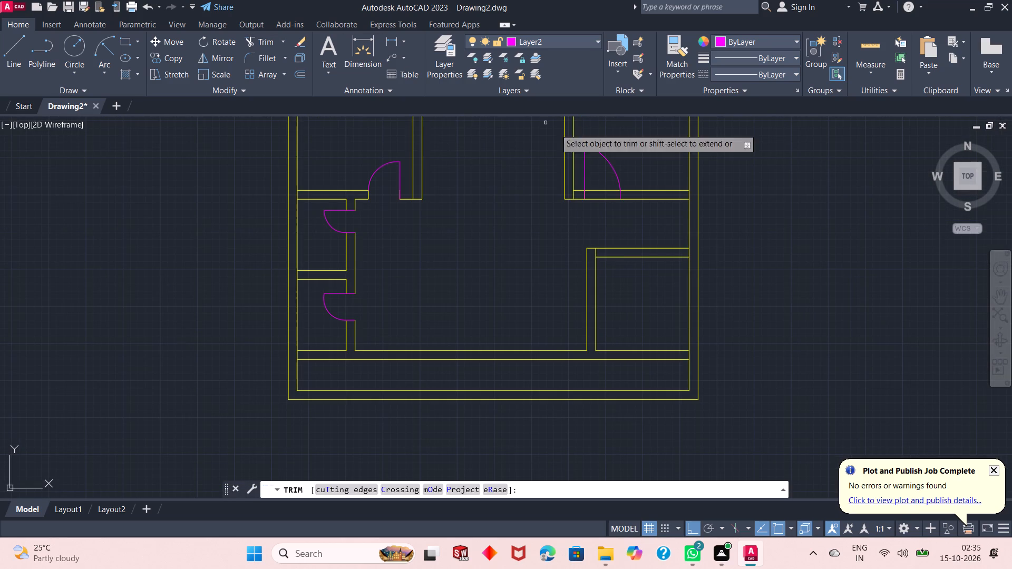
left_click(592, 190)
left_click_drag(592, 190, 594, 202)
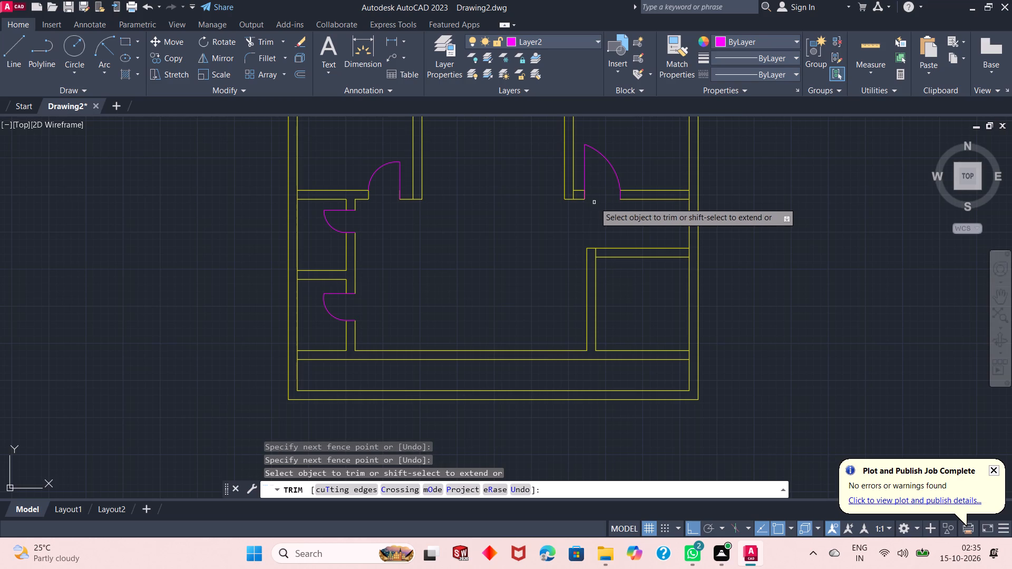
scroll(598, 198, "up", 2)
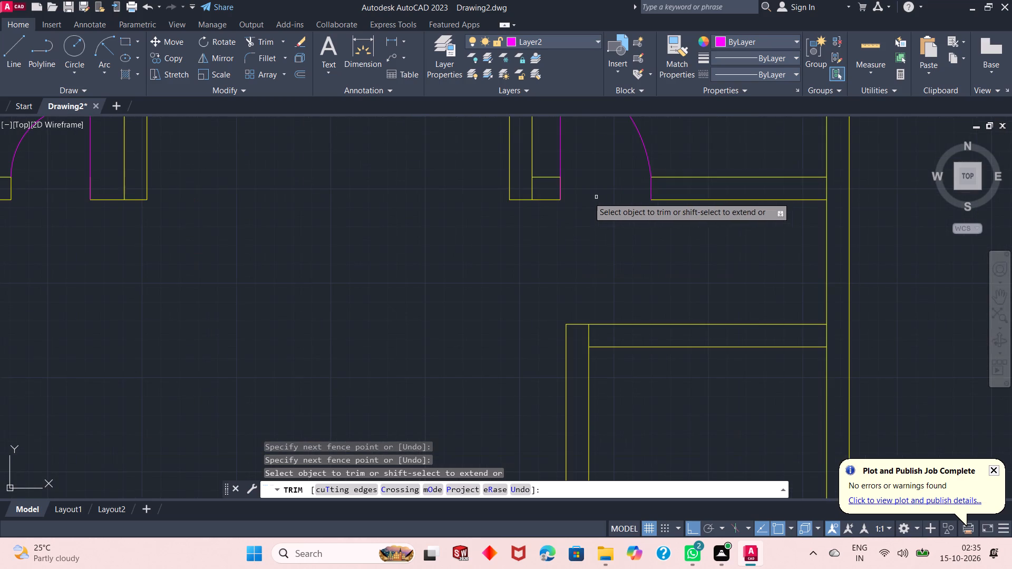
left_click(532, 185)
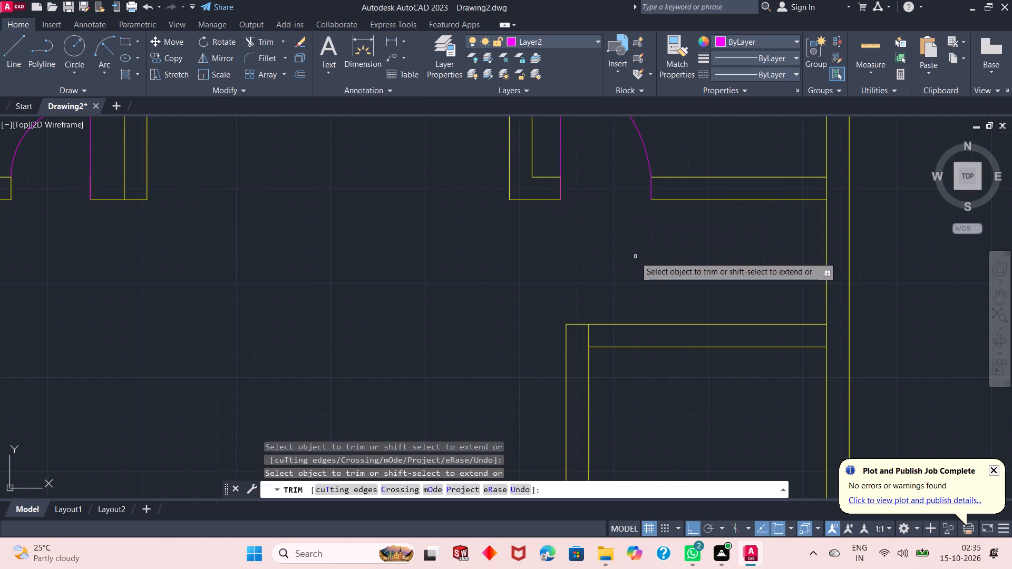
scroll(638, 257, "down", 2)
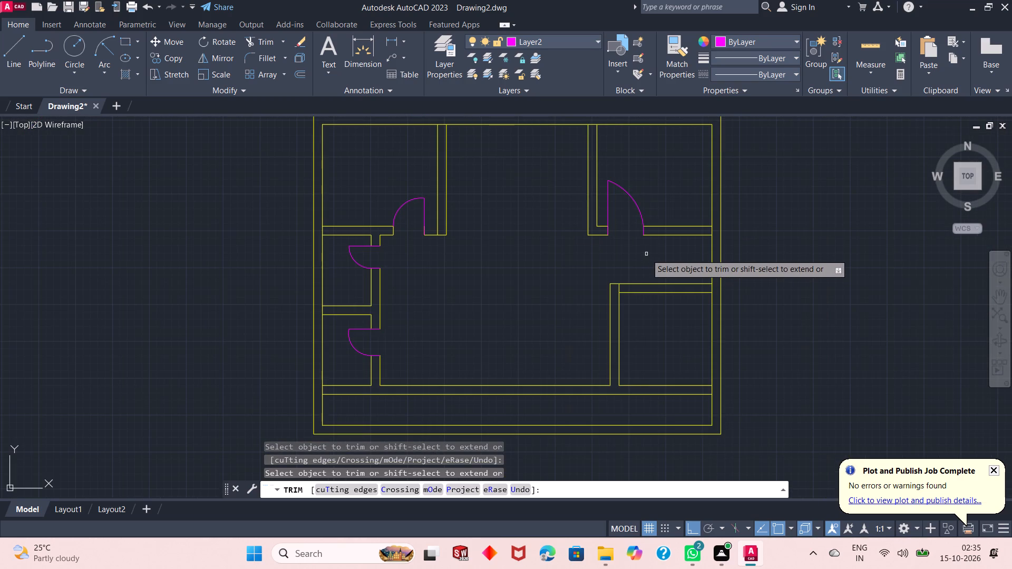
scroll(647, 238, "up", 1)
scroll(609, 233, "down", 2)
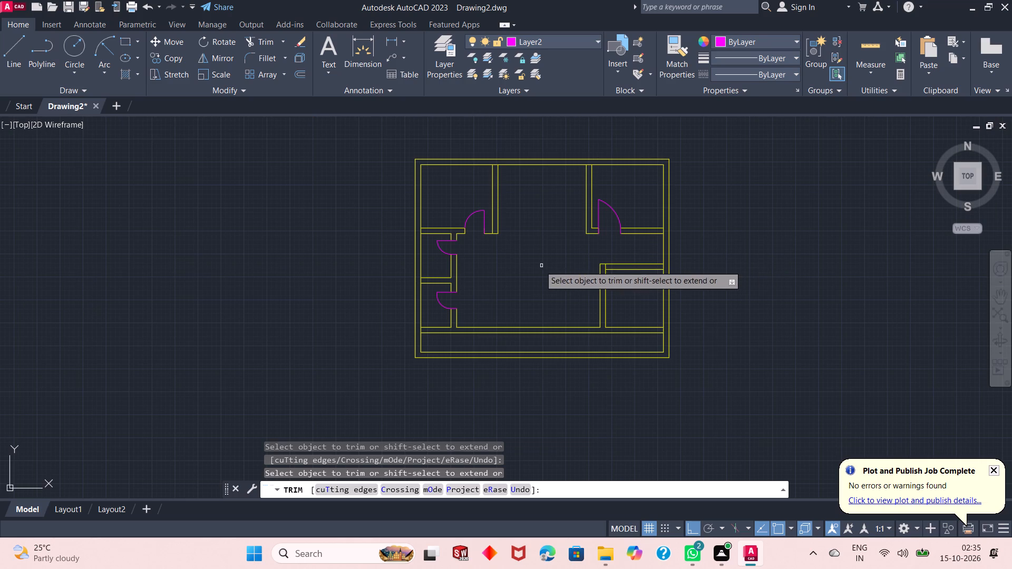
right_click(529, 266)
left_click(548, 269)
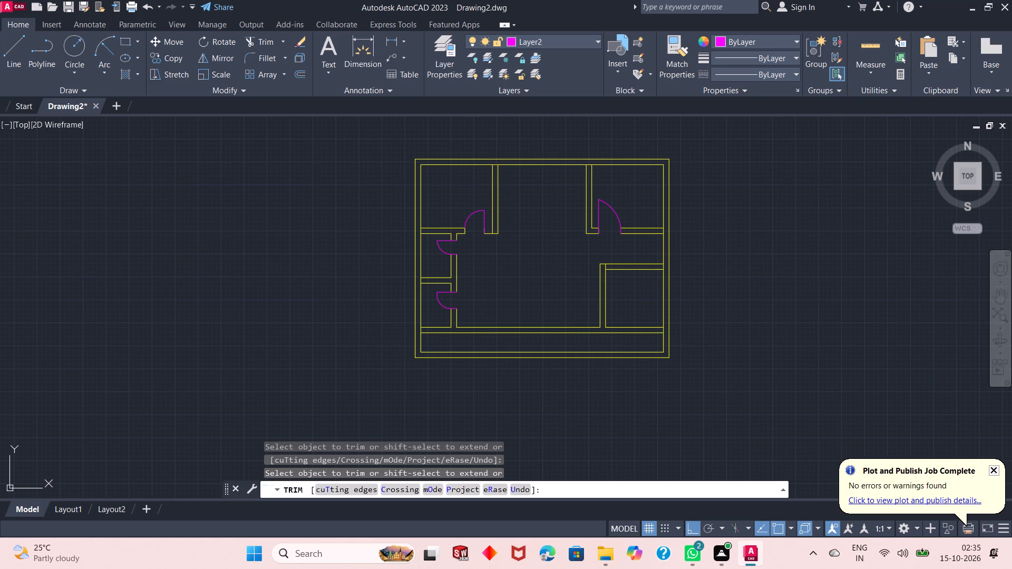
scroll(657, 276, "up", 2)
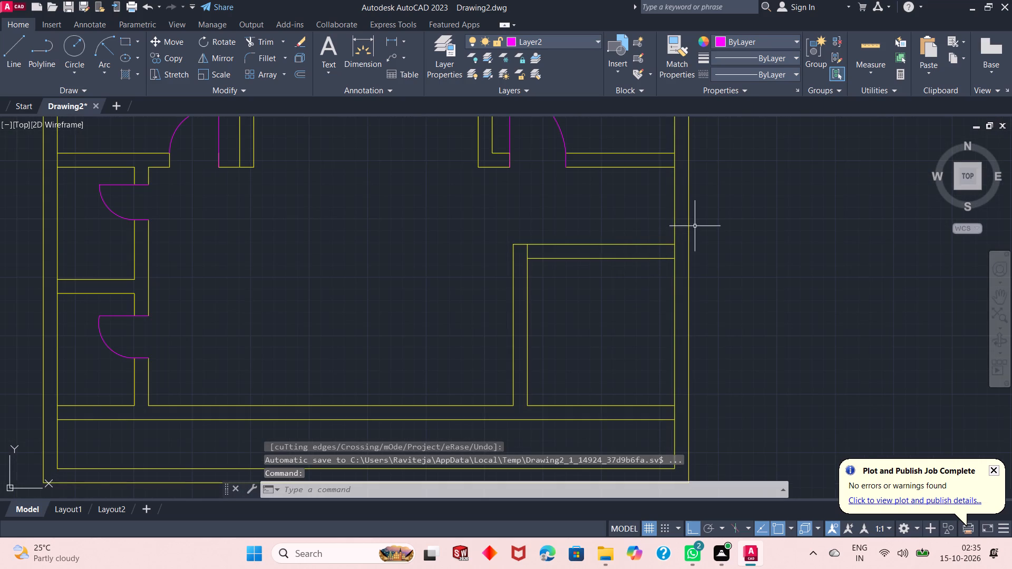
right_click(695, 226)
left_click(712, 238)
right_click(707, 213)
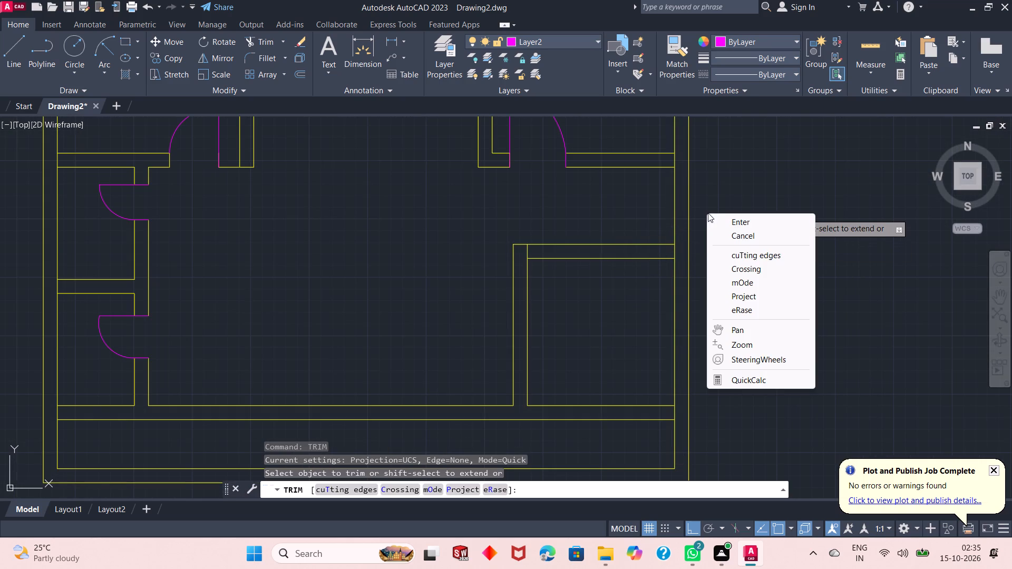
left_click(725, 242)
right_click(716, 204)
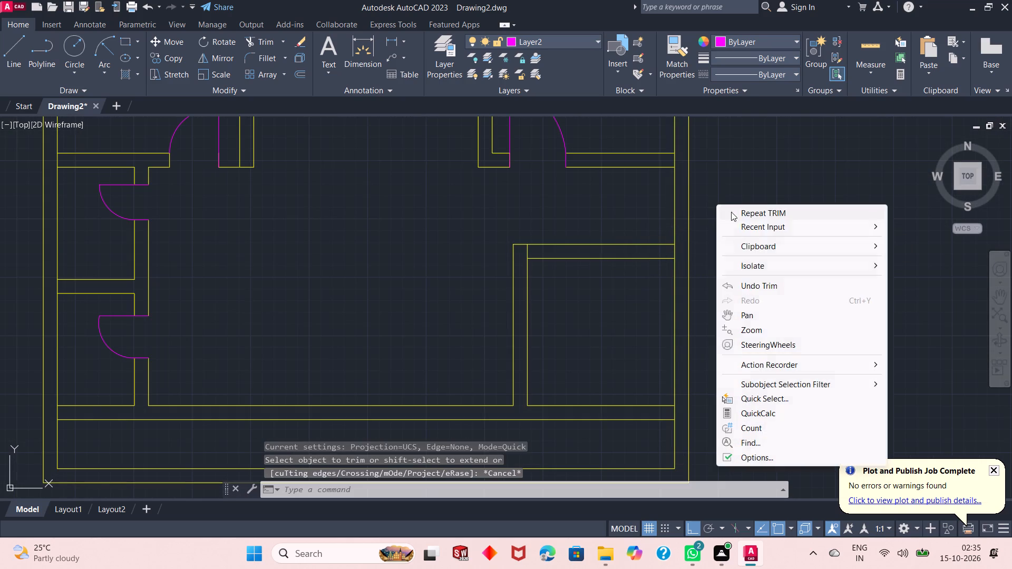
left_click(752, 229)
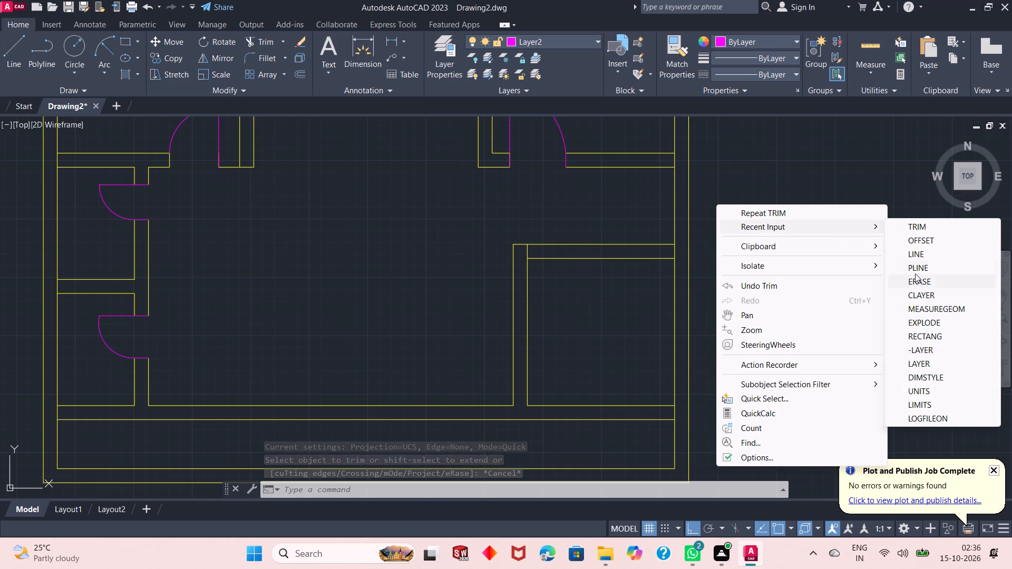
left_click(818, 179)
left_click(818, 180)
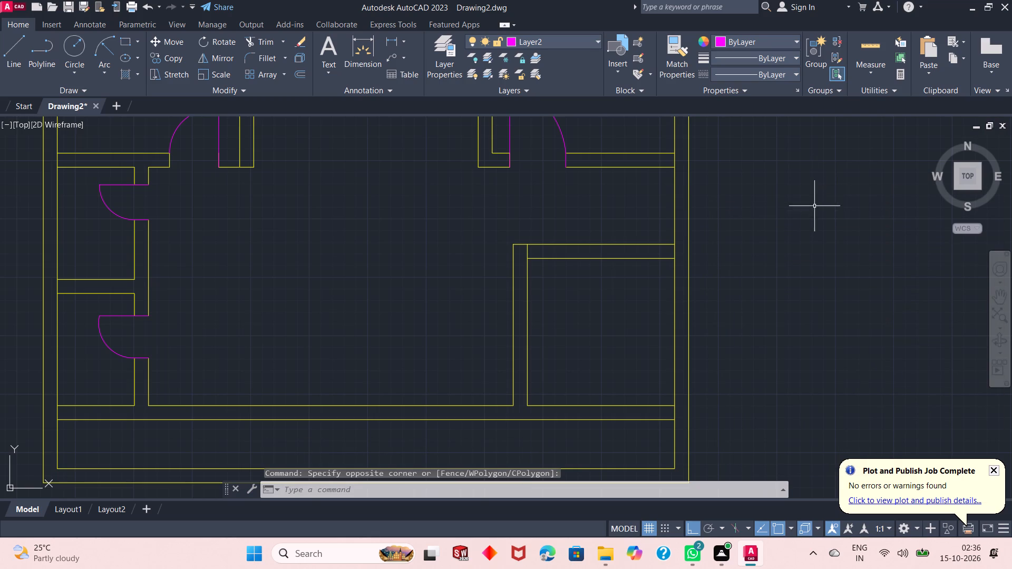
Offset the inner line of the lower-right room's left wall 1'8" to the right to mark the door opening's first side.
scroll(756, 259, "down", 1)
scroll(666, 261, "up", 1)
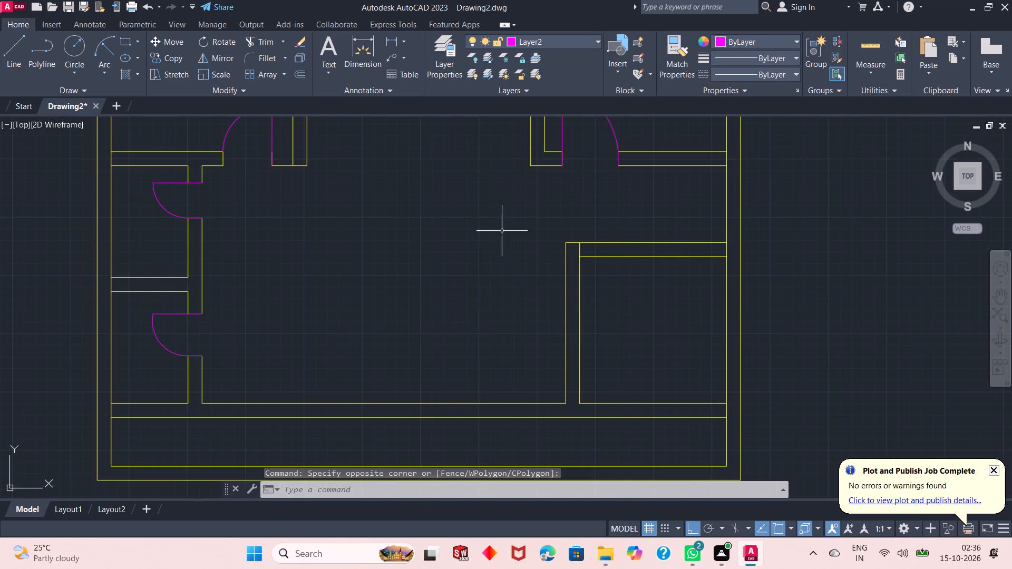
right_click(447, 224)
left_click(487, 243)
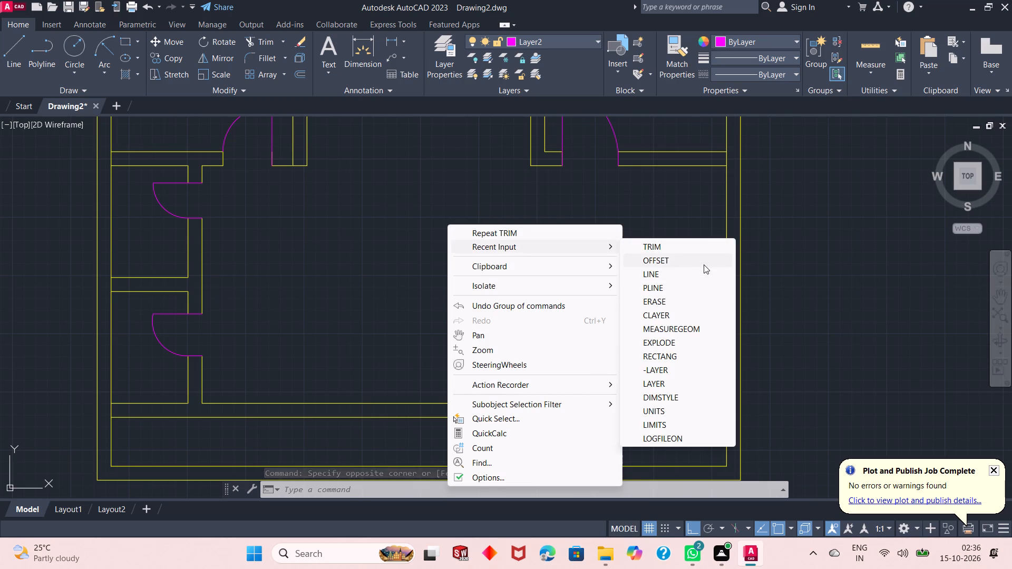
left_click(704, 264)
right_click(647, 218)
left_click(666, 225)
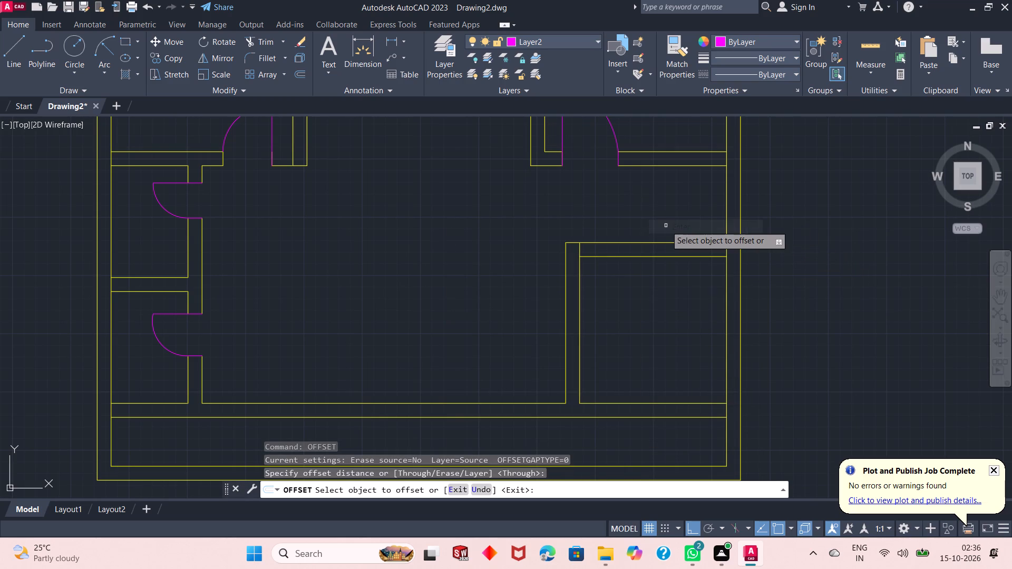
left_click(580, 318)
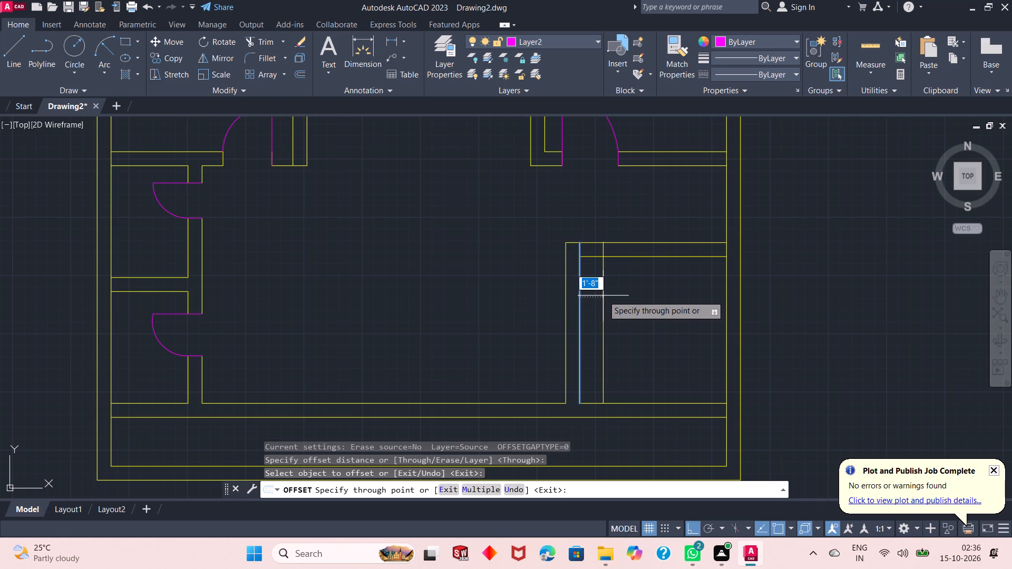
type("1'8\"")
key("Return")
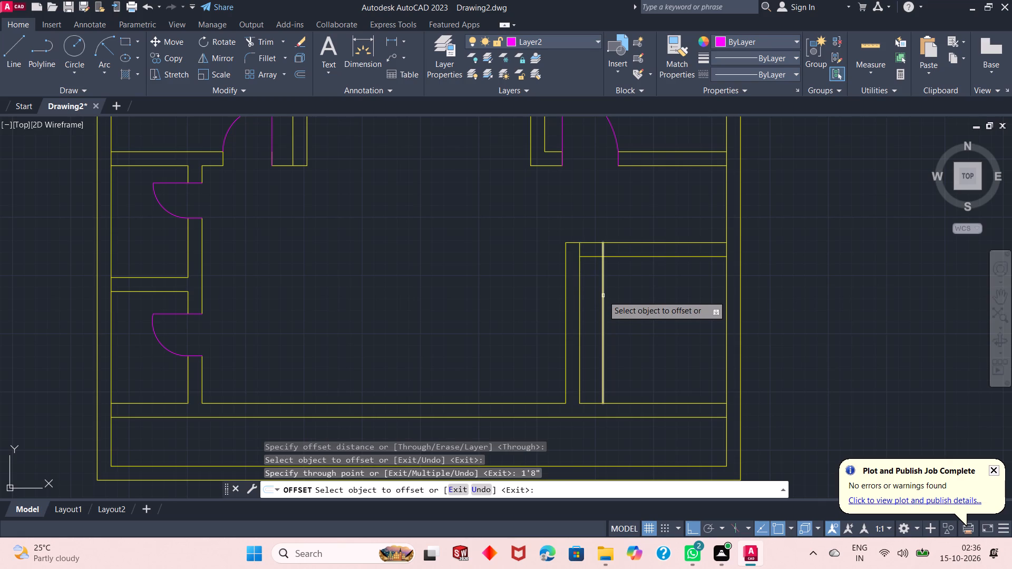
Offset the new line in the lower-right room 3' to the right to mark the other side of the opening.
left_click(603, 296)
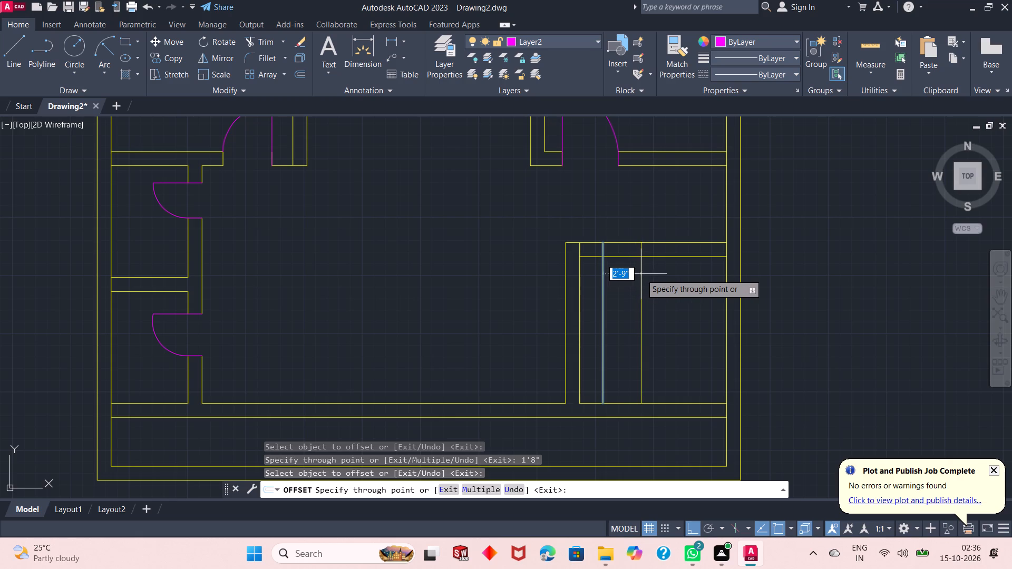
type("3'")
key("Return")
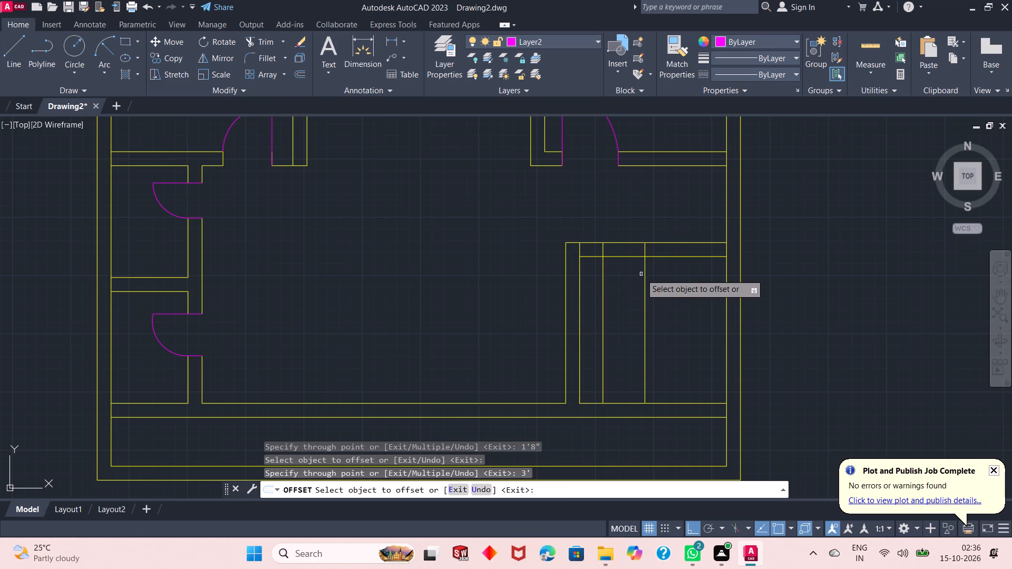
right_click(641, 274)
left_click(649, 275)
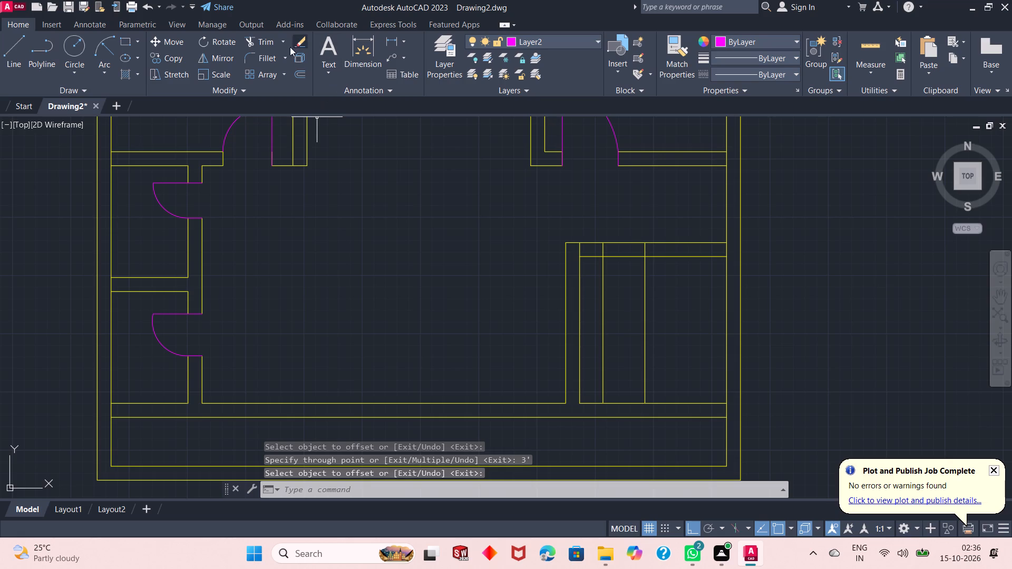
Trim the lower-right room's top wall lines between the two offset lines, and the leftover line crossing the wall's left corner.
left_click(267, 43)
scroll(647, 262, "up", 3)
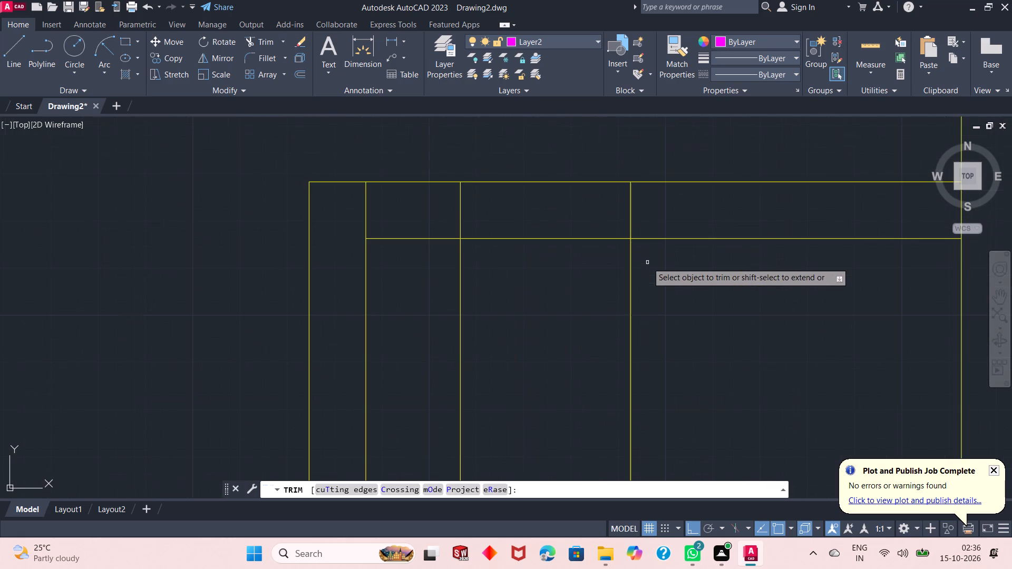
scroll(574, 263, "down", 3)
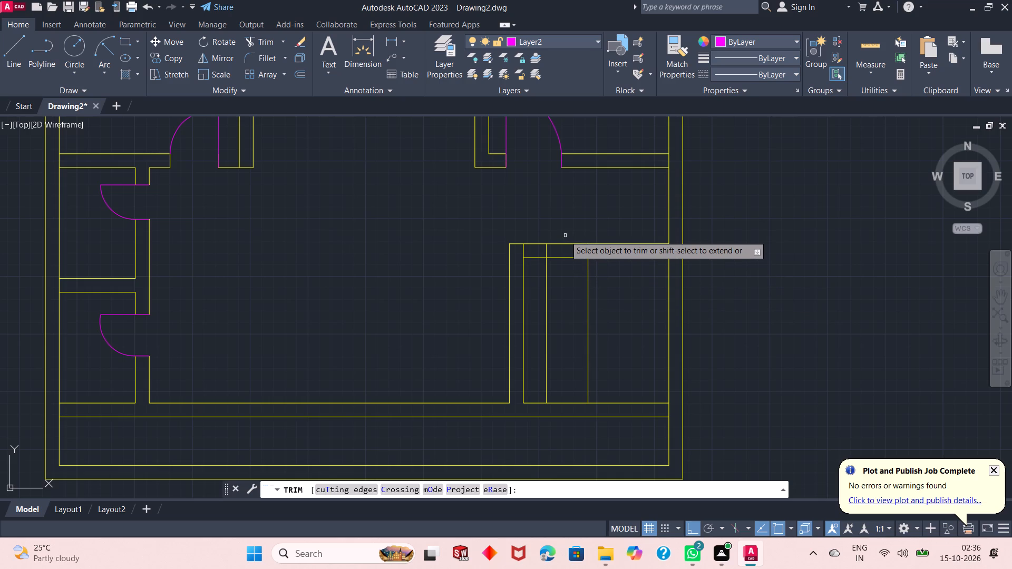
left_click(538, 252)
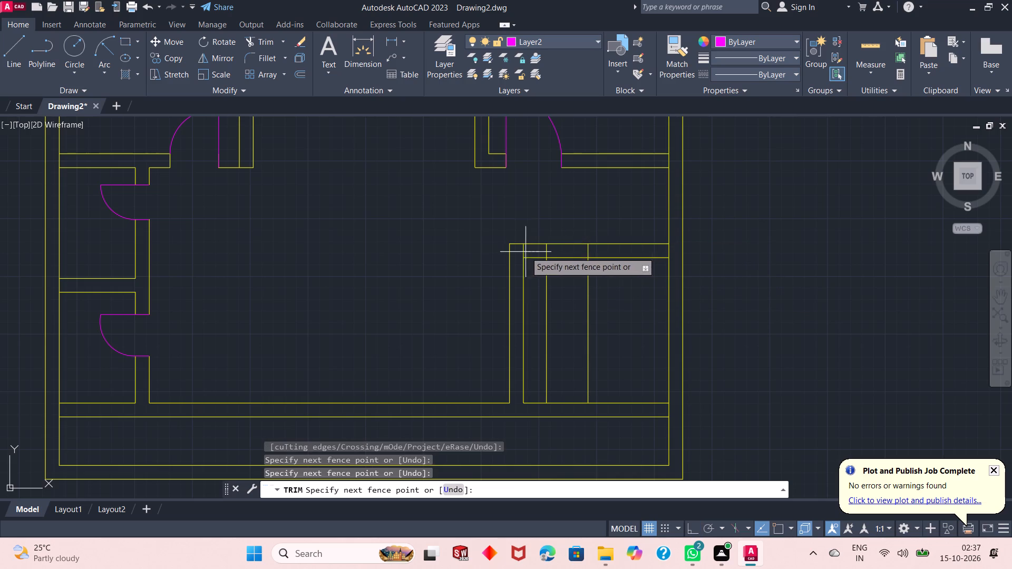
left_click(520, 251)
left_click_drag(560, 235, 564, 287)
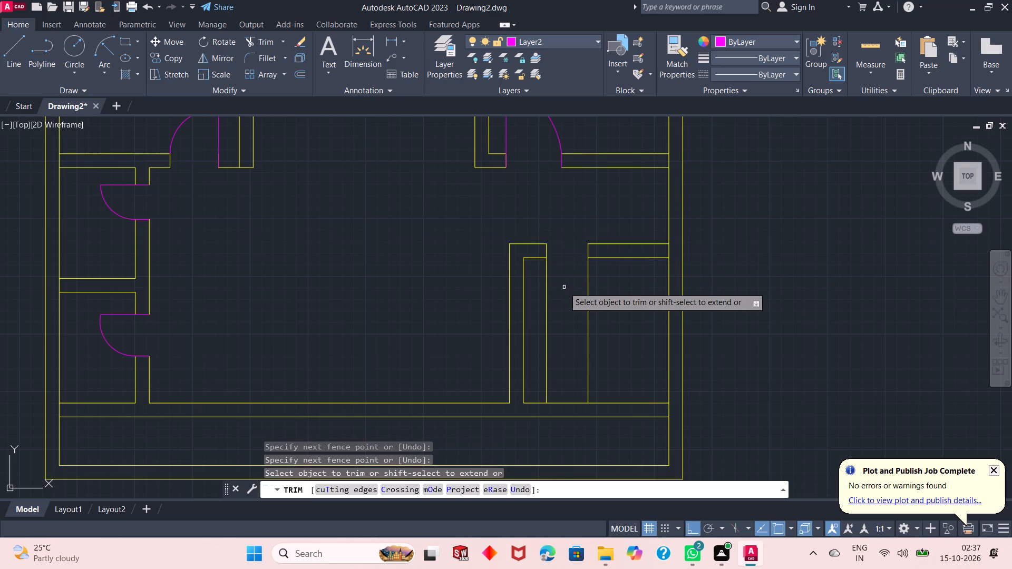
Trim the leftover offset lines below the lower-right room's door opening and the outer wall's inner line where the room's top and bottom walls meet it.
left_click_drag(564, 287, 557, 295)
left_click_drag(555, 296, 536, 322)
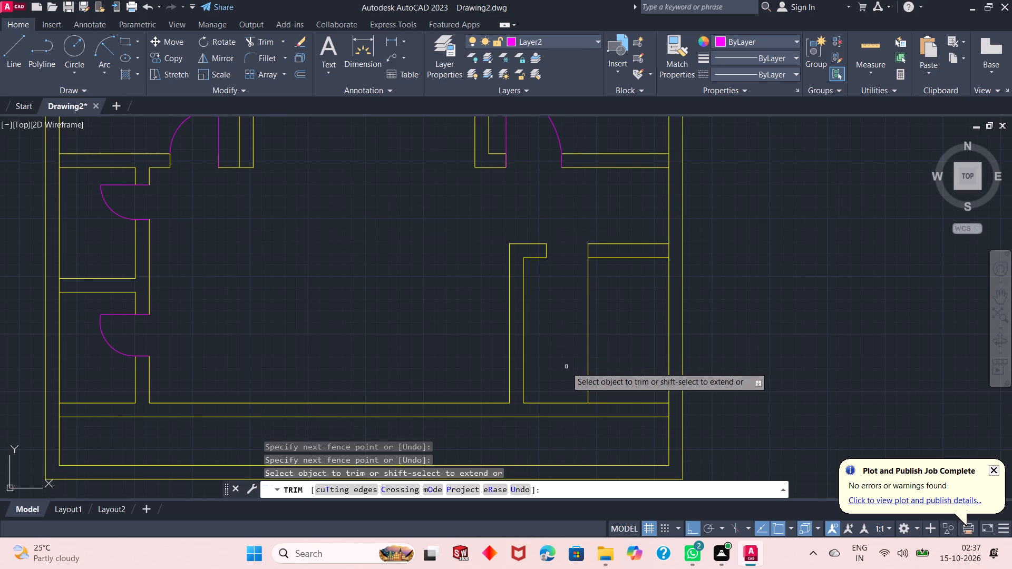
left_click(668, 250)
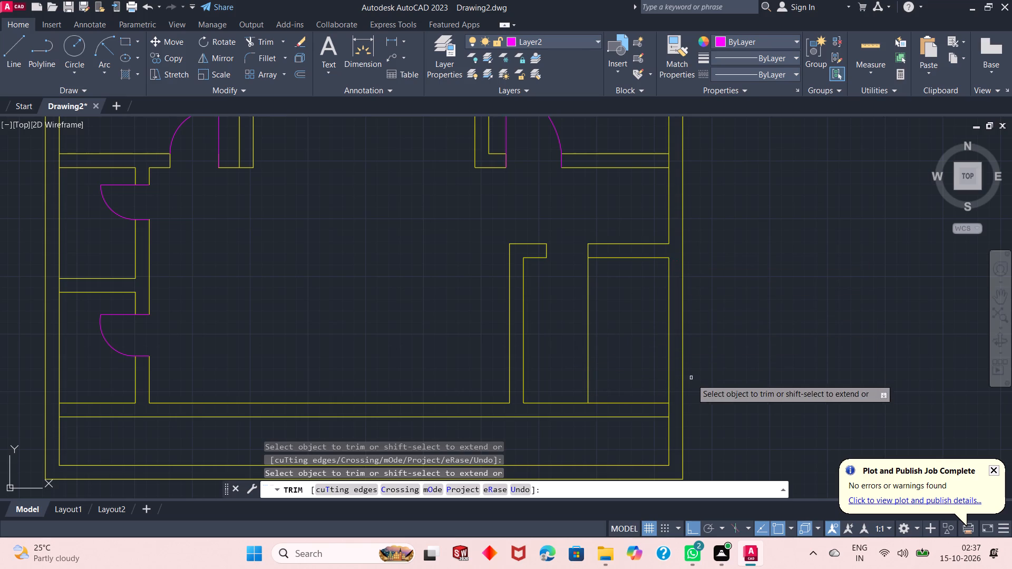
left_click(670, 408)
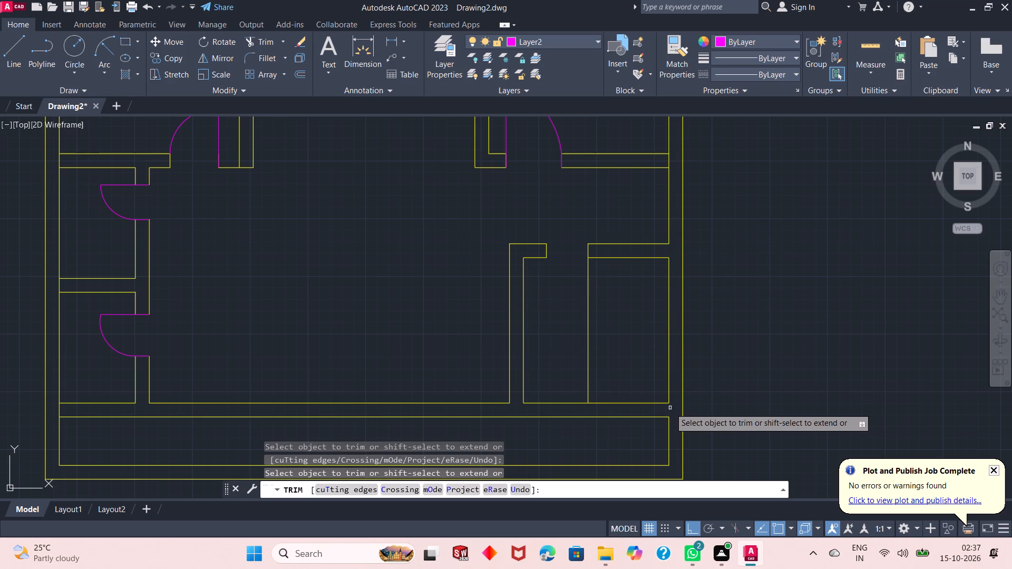
scroll(670, 408, "down", 1)
scroll(665, 387, "up", 1)
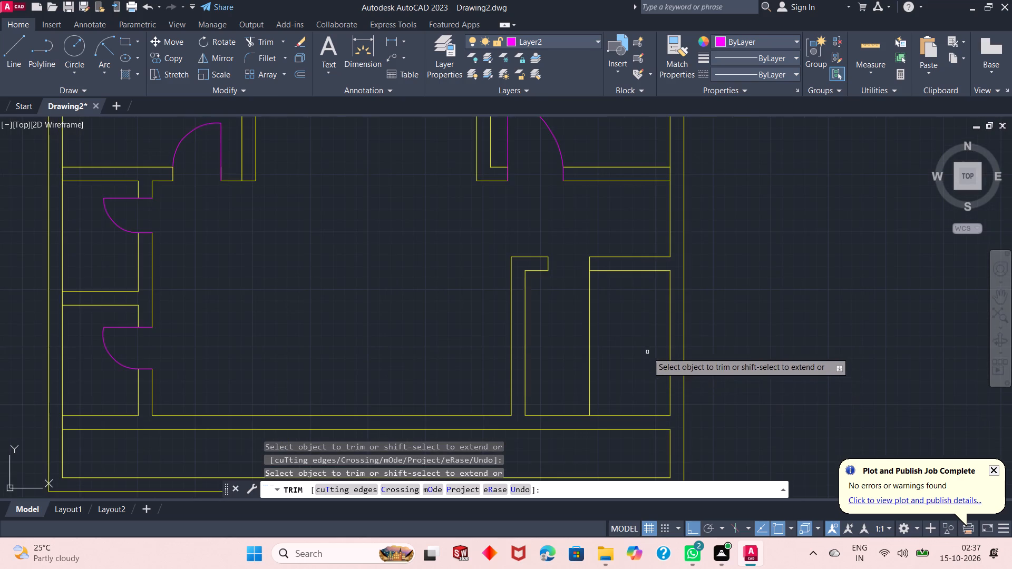
scroll(644, 250, "down", 3)
middle_click_drag(625, 306, 606, 326)
scroll(618, 283, "down", 3)
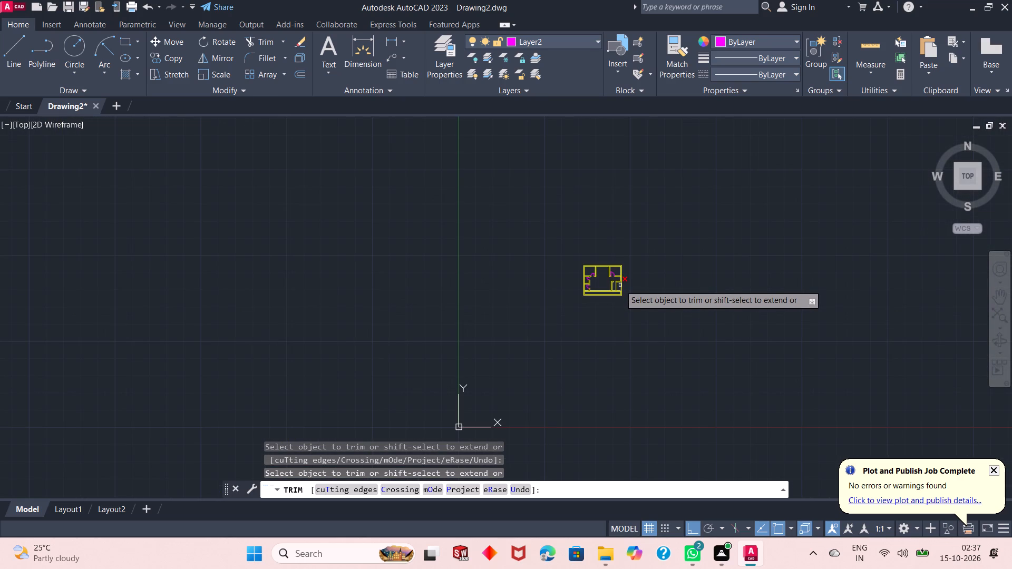
scroll(619, 273, "up", 4)
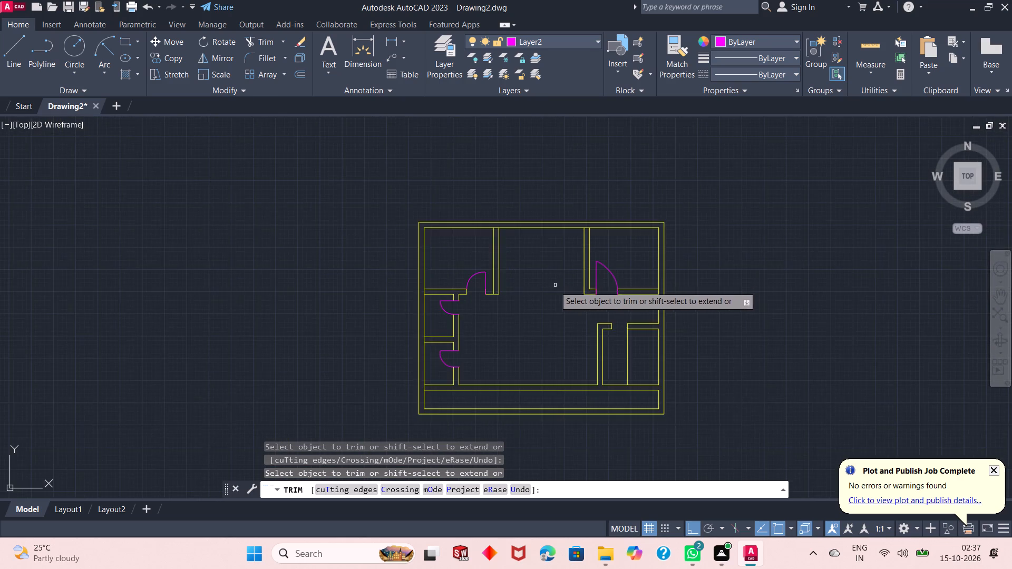
scroll(544, 302, "up", 1)
left_click(670, 372)
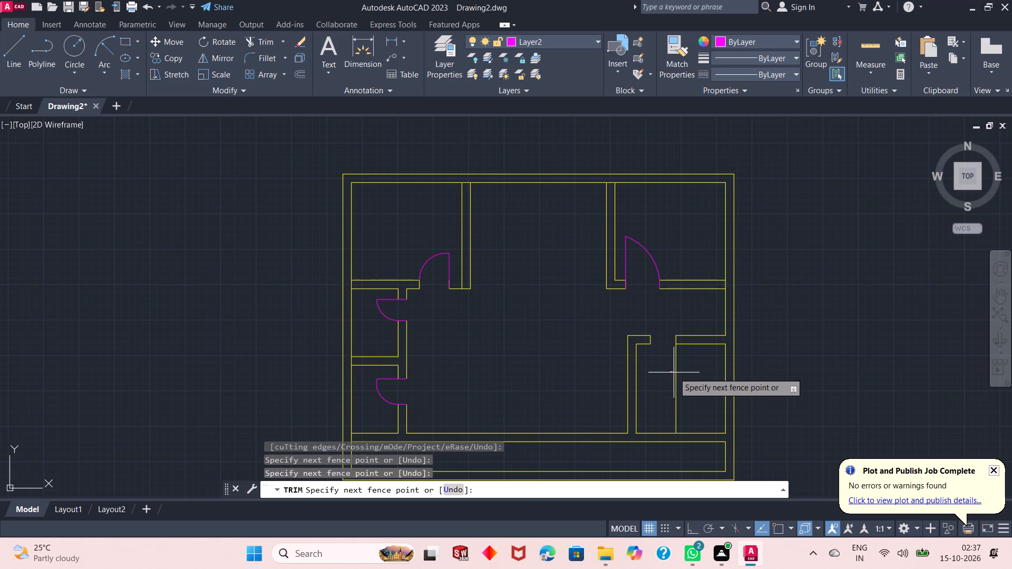
left_click(682, 381)
key("Escape")
key("Escape")
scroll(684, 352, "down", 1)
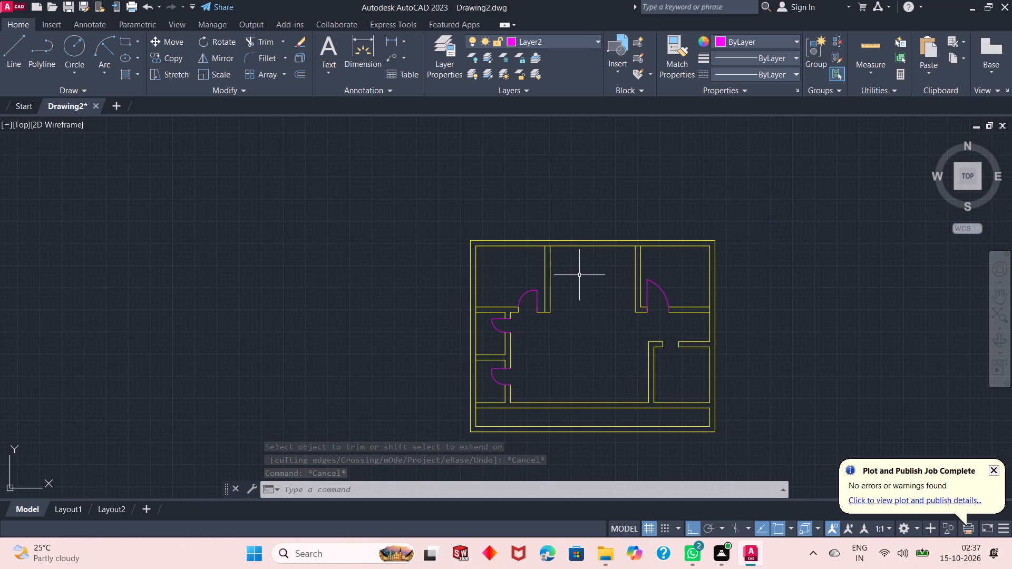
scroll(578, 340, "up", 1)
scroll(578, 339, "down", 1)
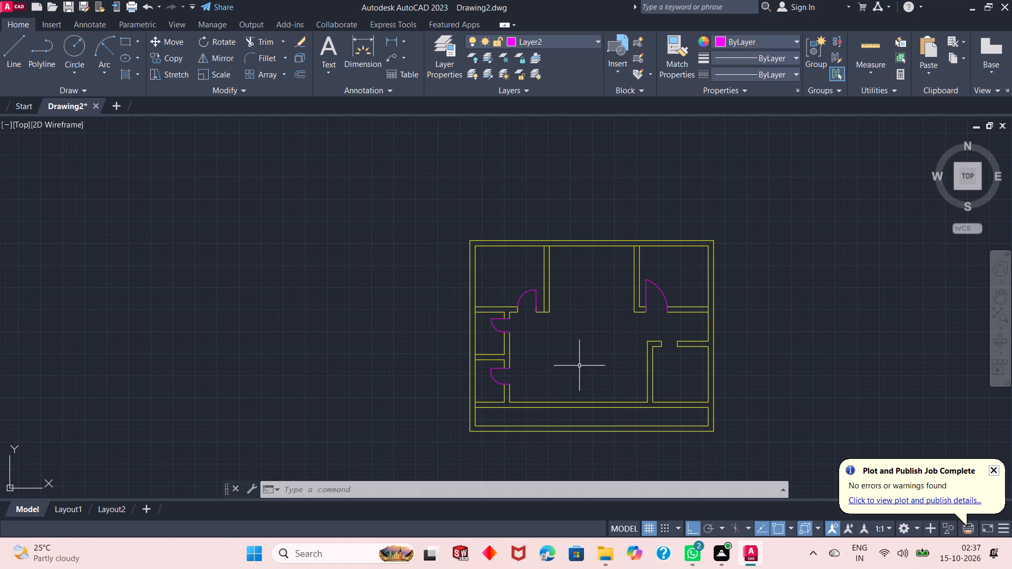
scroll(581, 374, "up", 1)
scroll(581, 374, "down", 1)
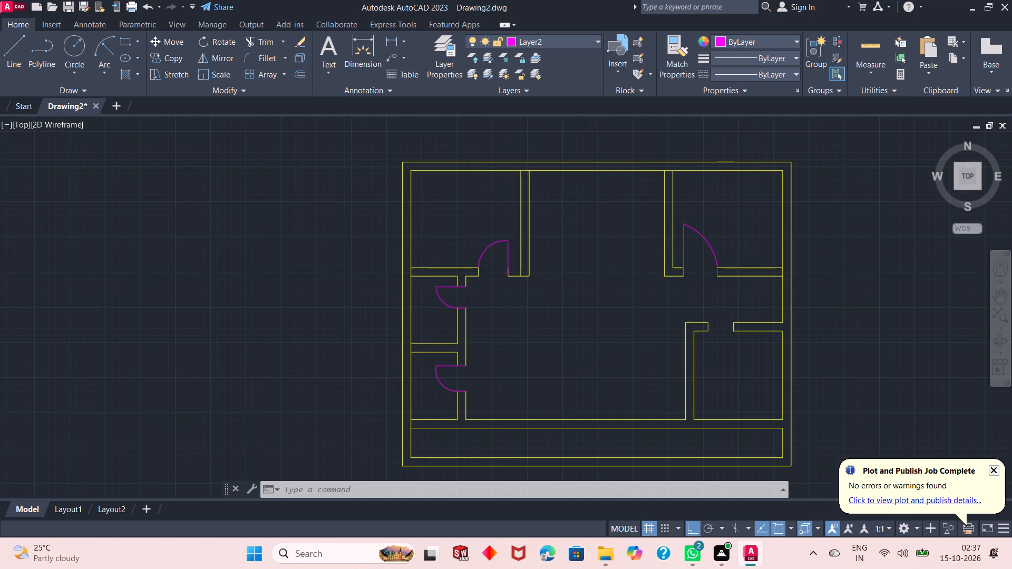
Open the layer properties manager.
left_click(559, 37)
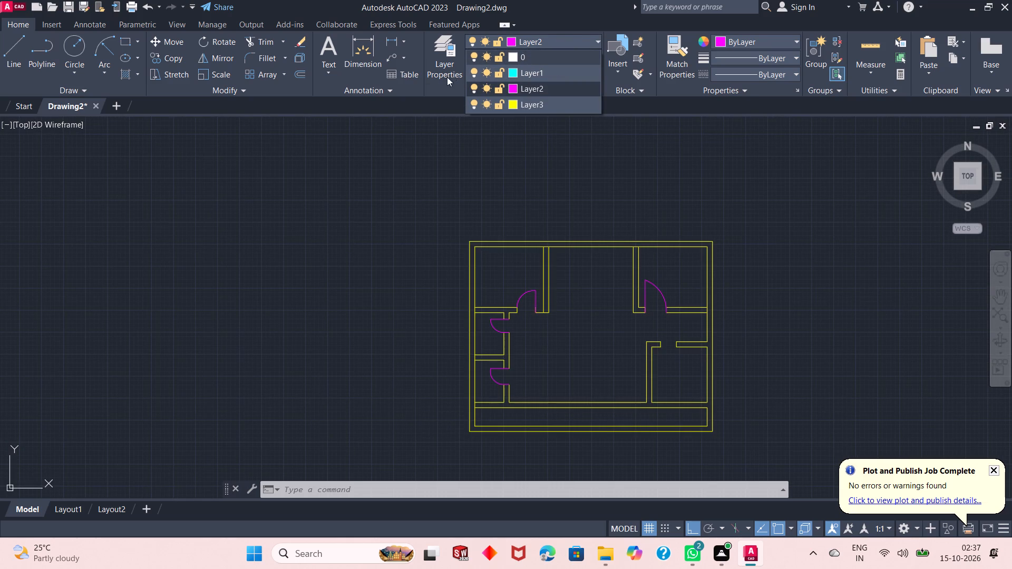
left_click(441, 63)
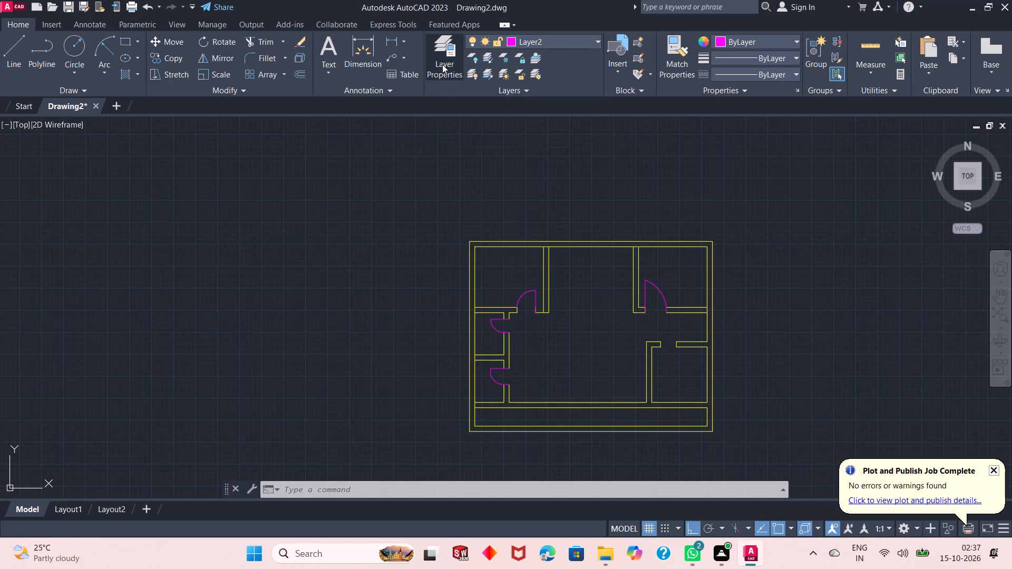
left_click(444, 67)
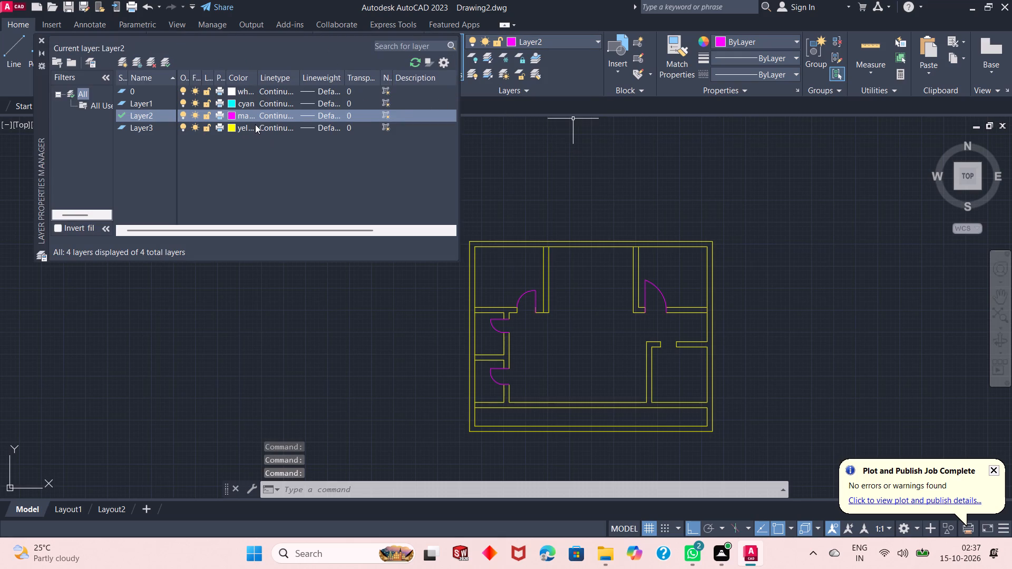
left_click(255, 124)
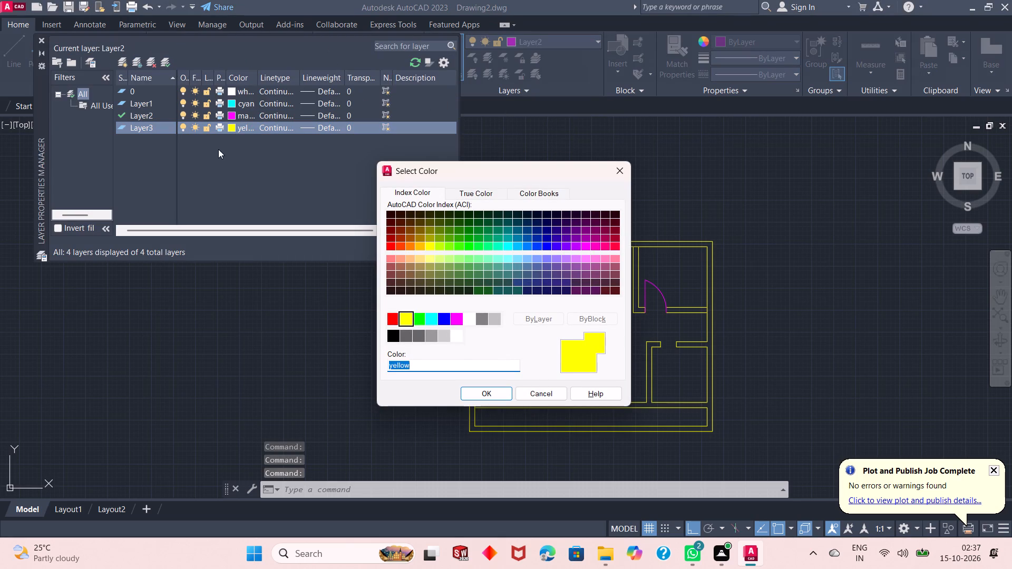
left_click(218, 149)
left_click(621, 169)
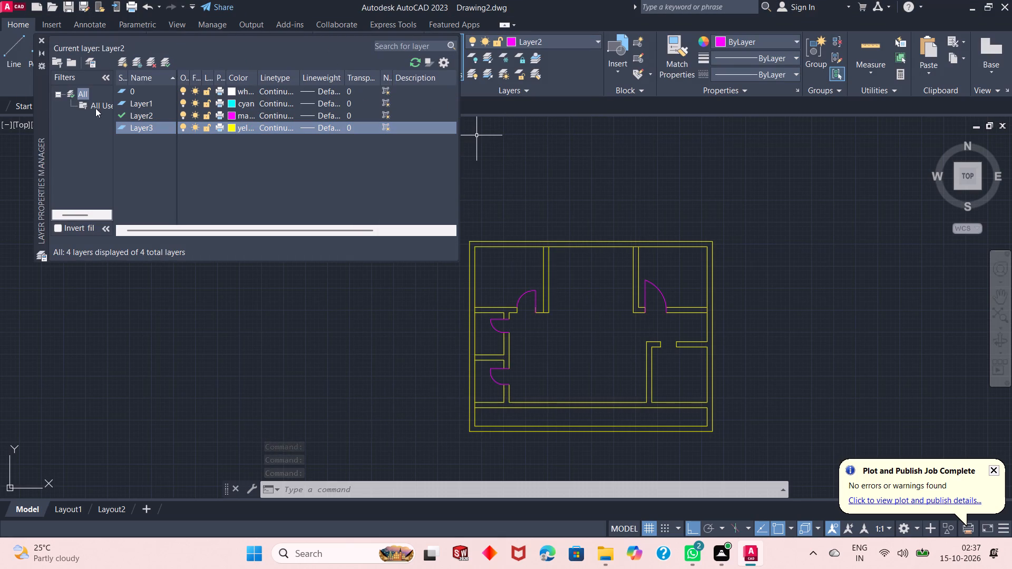
Create a new layer with the color red, make it current, and close the layer manager.
left_click(125, 61)
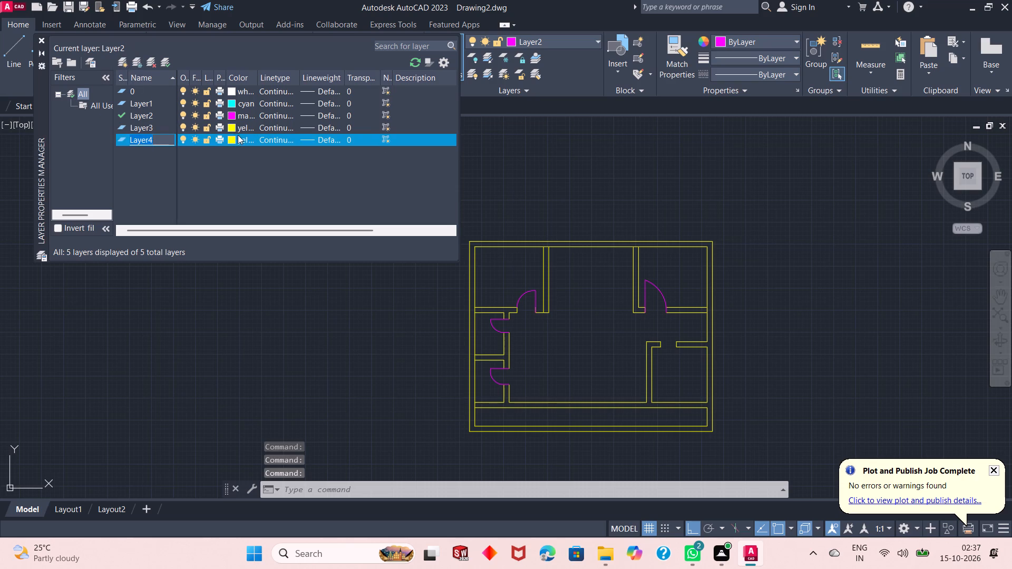
left_click(227, 136)
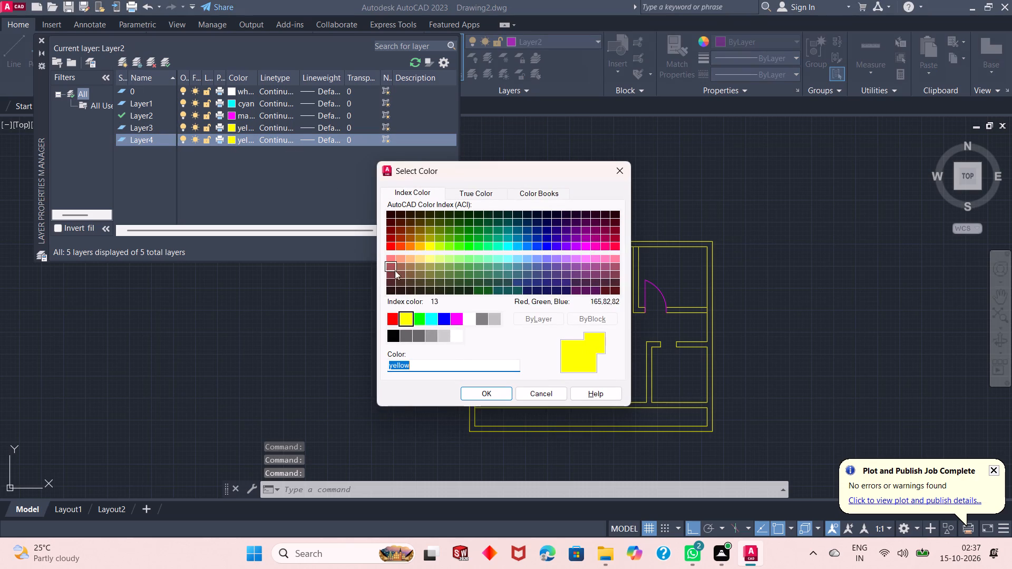
left_click(395, 313)
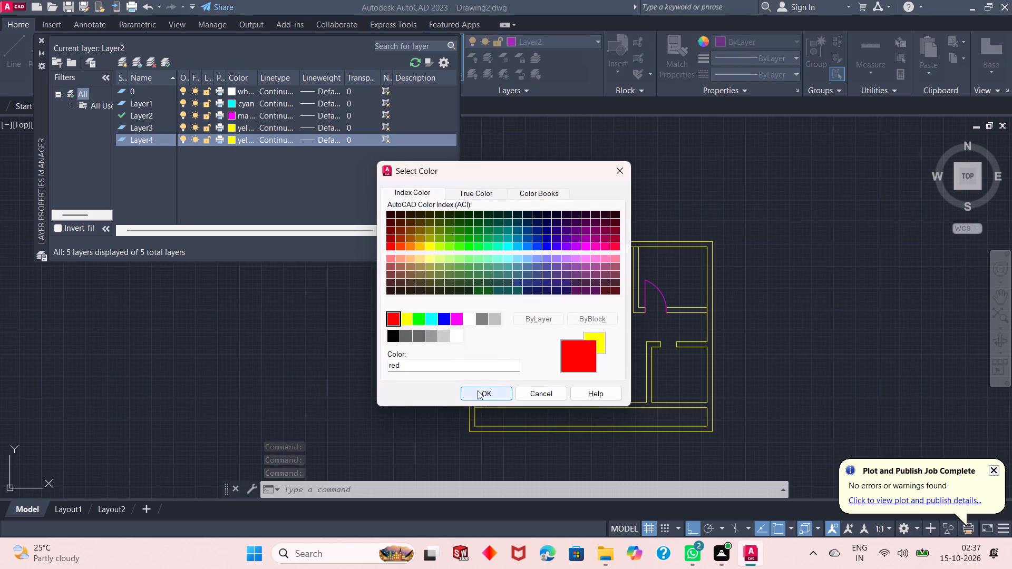
left_click(478, 394)
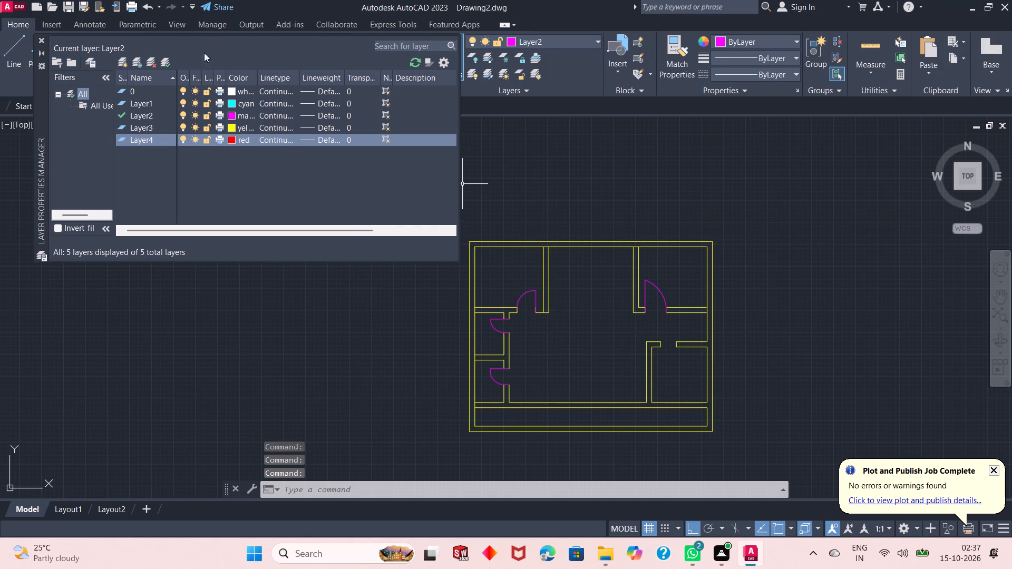
left_click(166, 63)
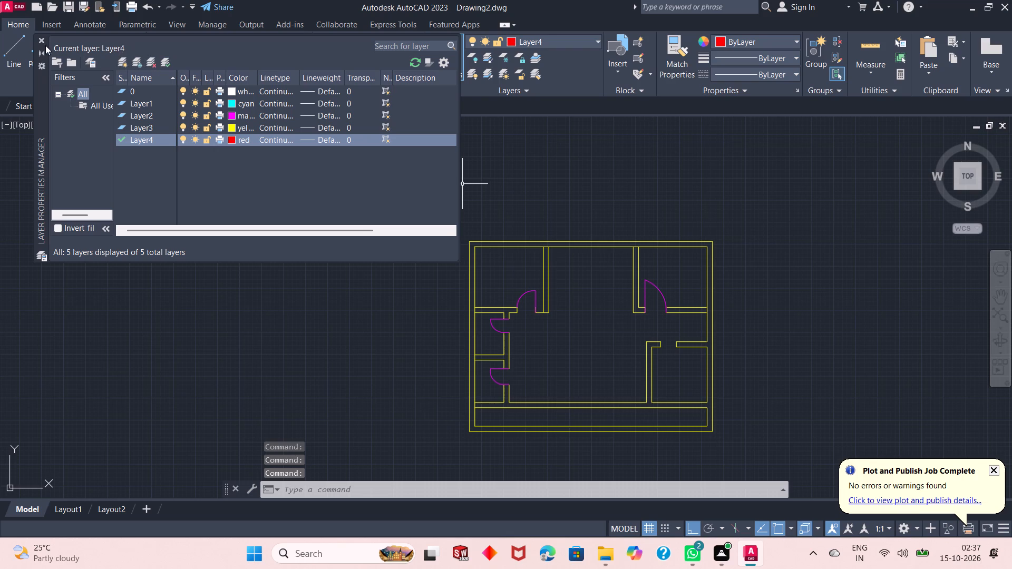
left_click(41, 42)
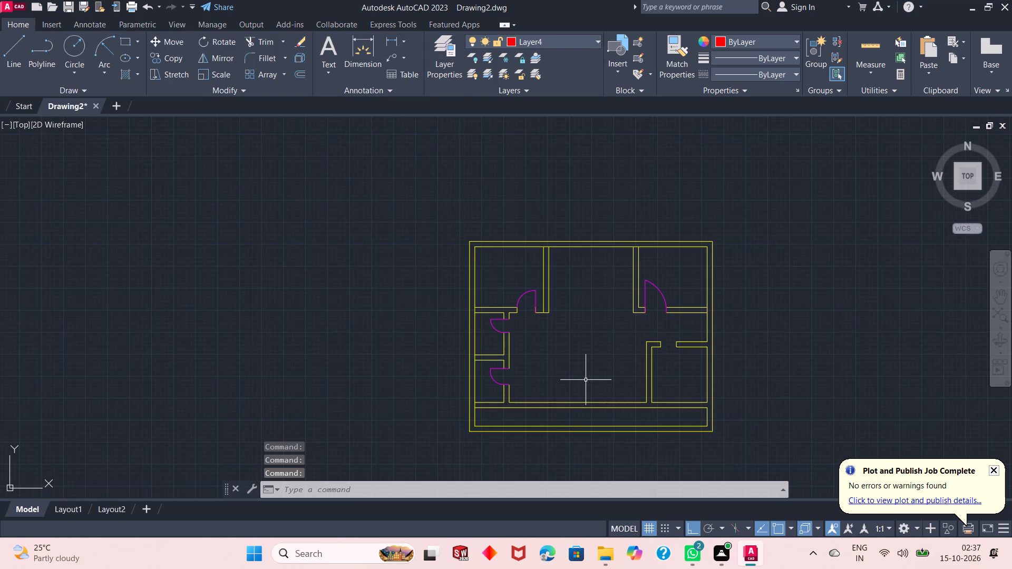
Draw a three-sided window outline about 3'-5" wide across the thickness of the lower-left room's bottom wall.
scroll(568, 356, "down", 1)
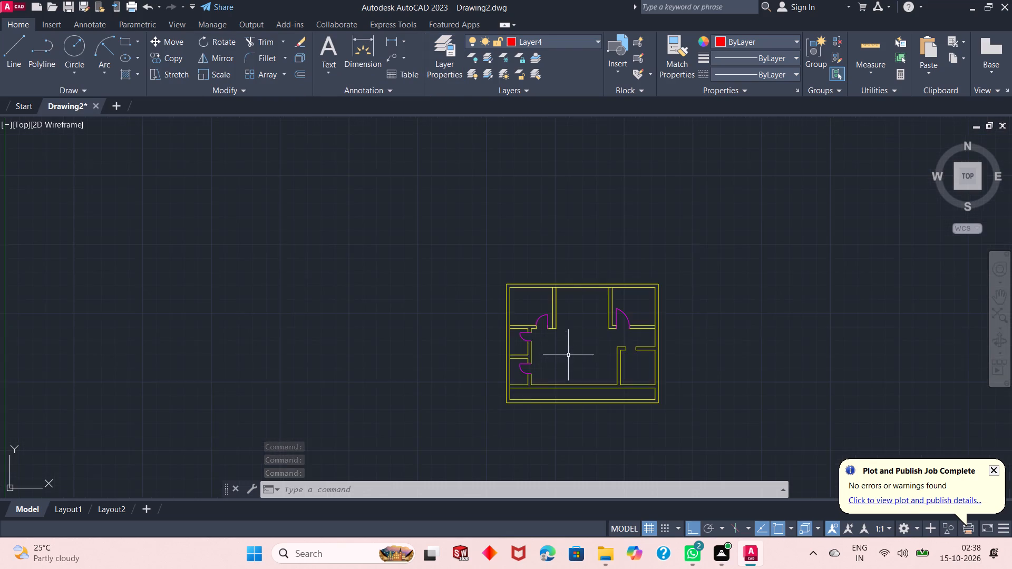
scroll(521, 395, "up", 3)
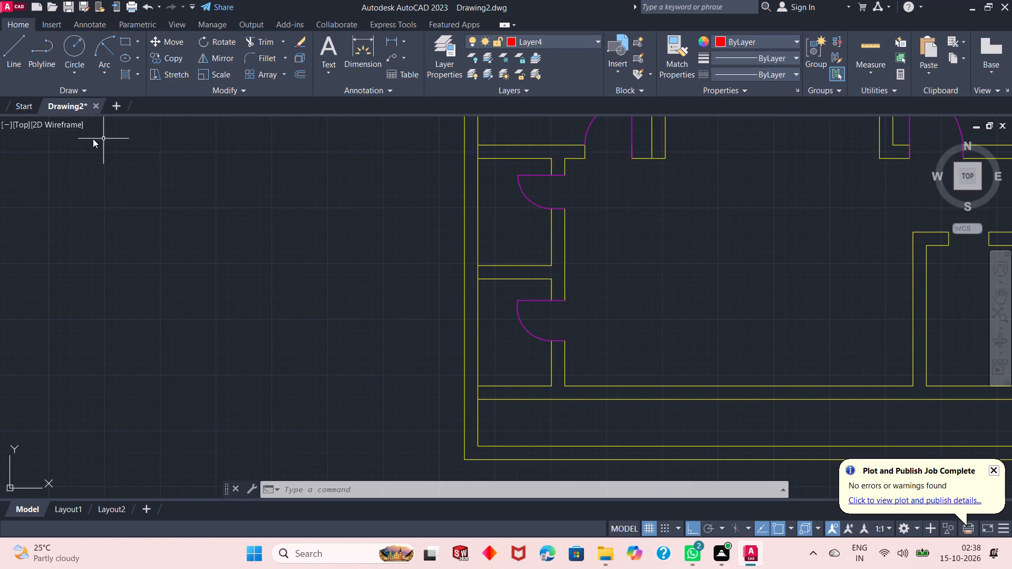
left_click(21, 55)
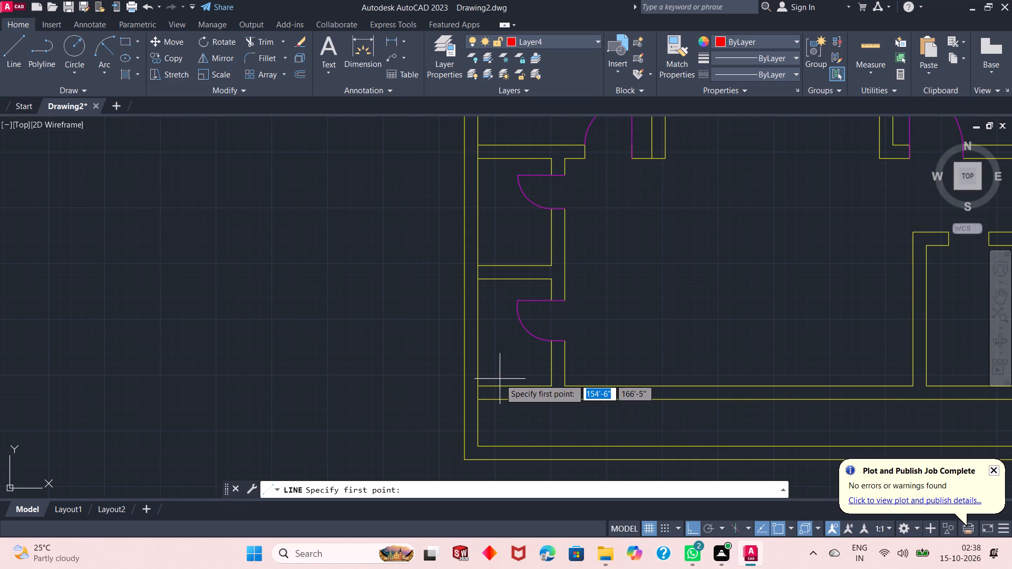
left_click(492, 388)
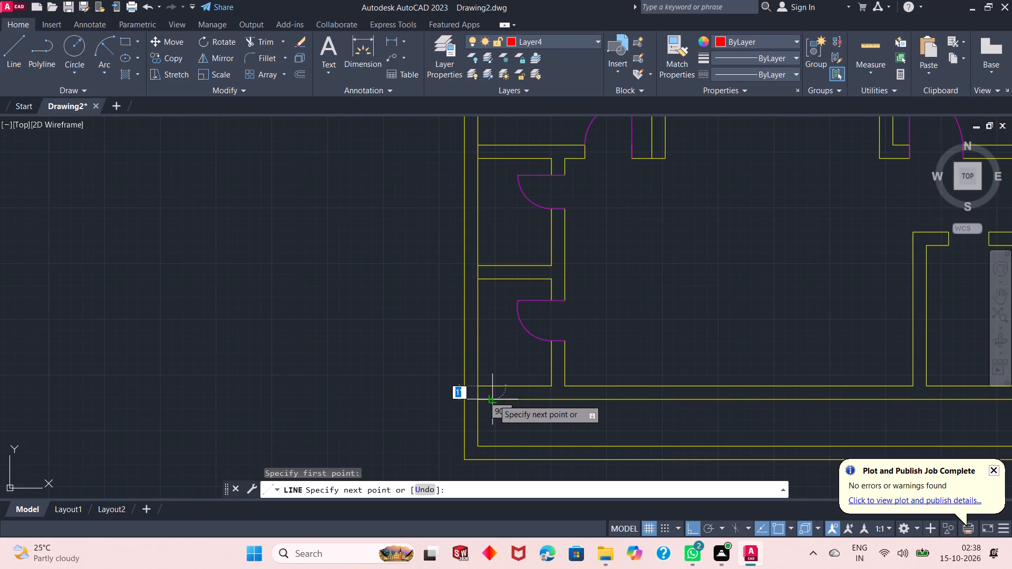
left_click(492, 400)
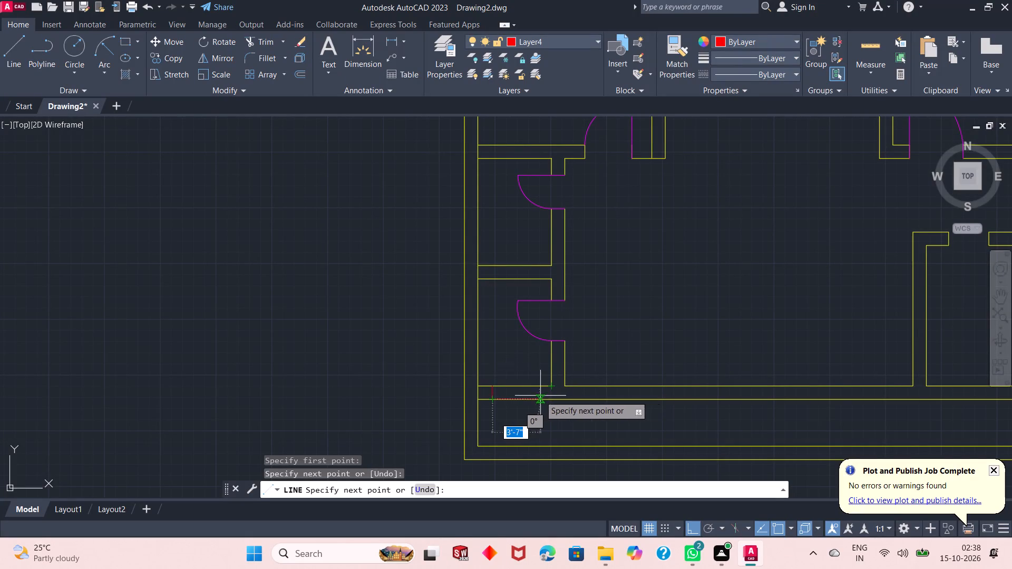
scroll(537, 396, "up", 2)
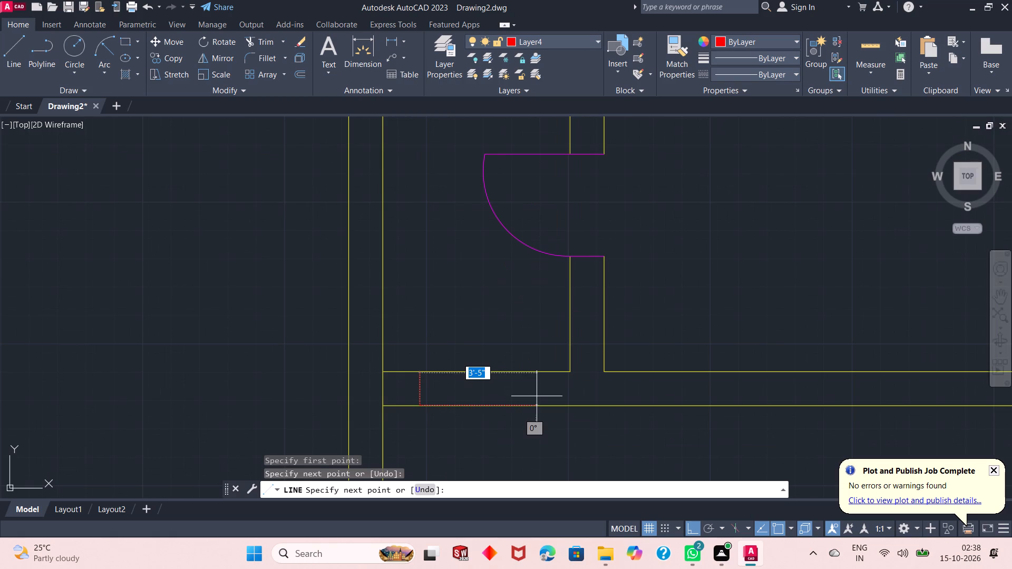
left_click(537, 396)
left_click(537, 372)
right_click(537, 352)
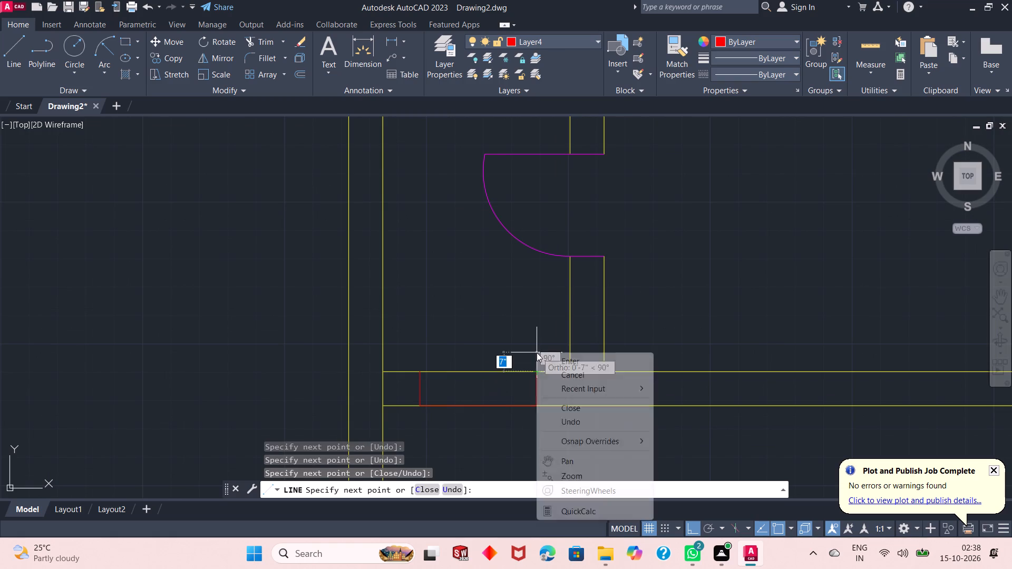
left_click(544, 358)
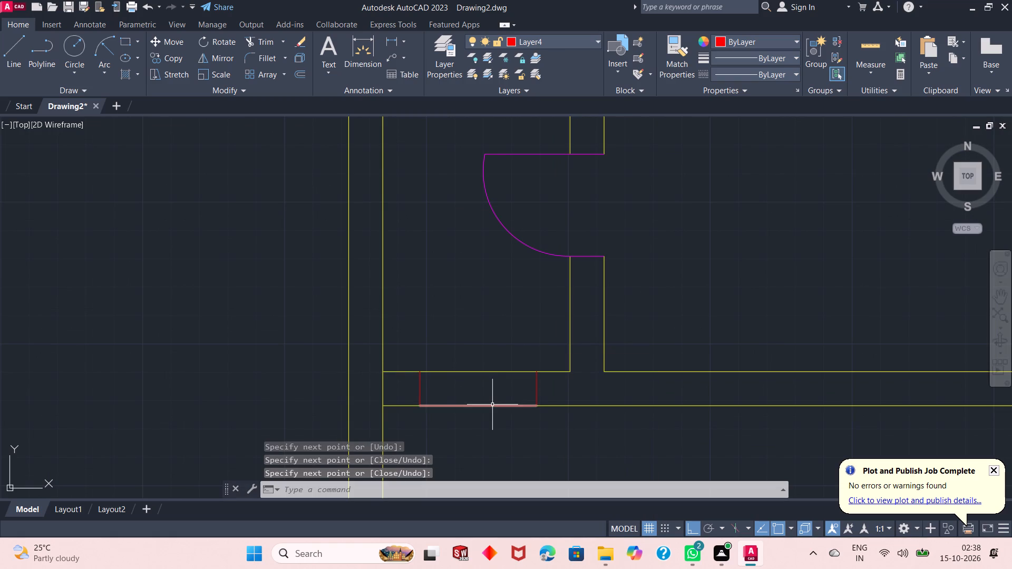
Erase the red line along the wall's lower edge between the window's two side lines.
left_click(492, 405)
right_click(481, 355)
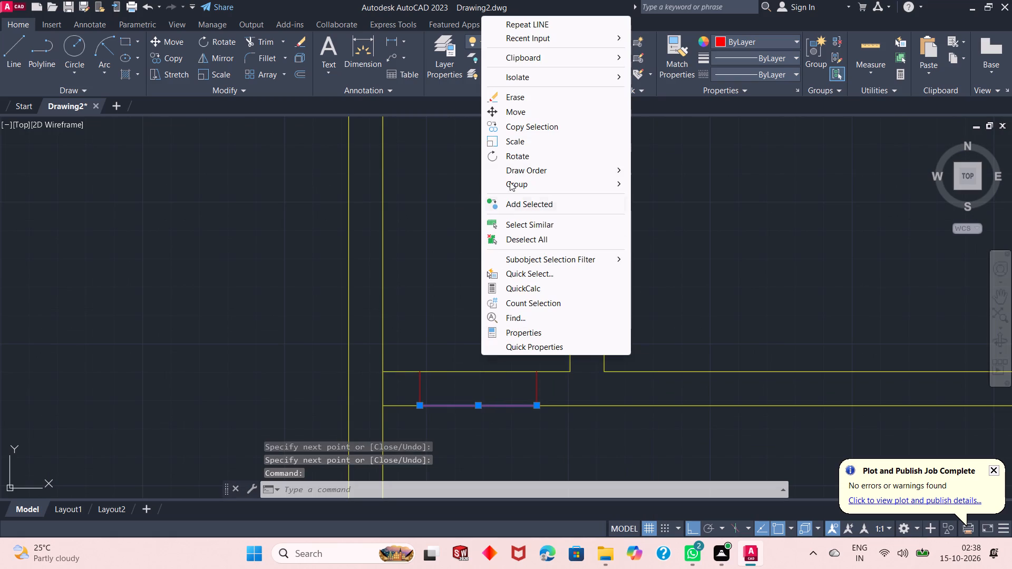
left_click(534, 100)
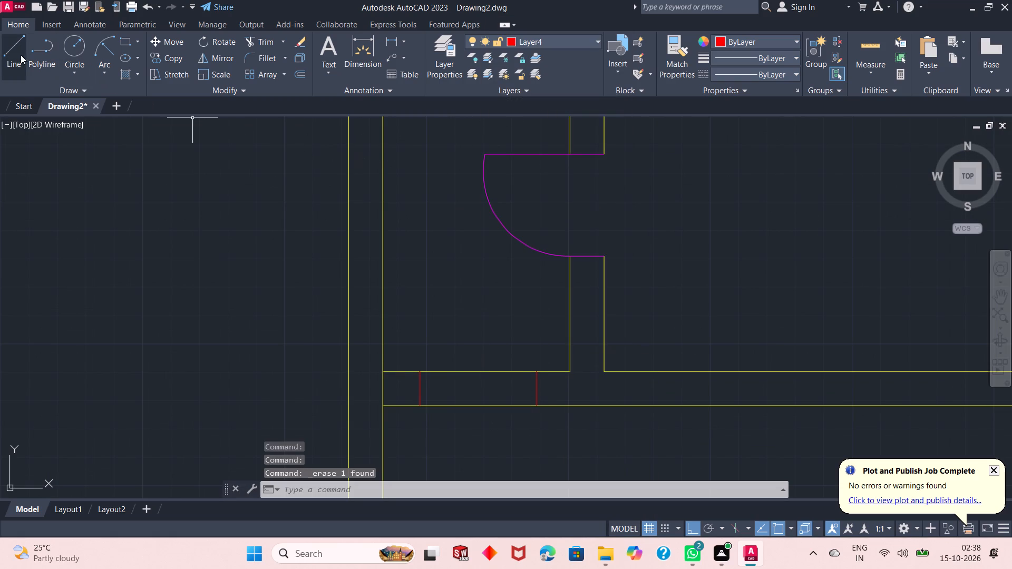
Draw a horizontal line about 3'-5" long joining the midpoints of the window's two side lines.
left_click(15, 54)
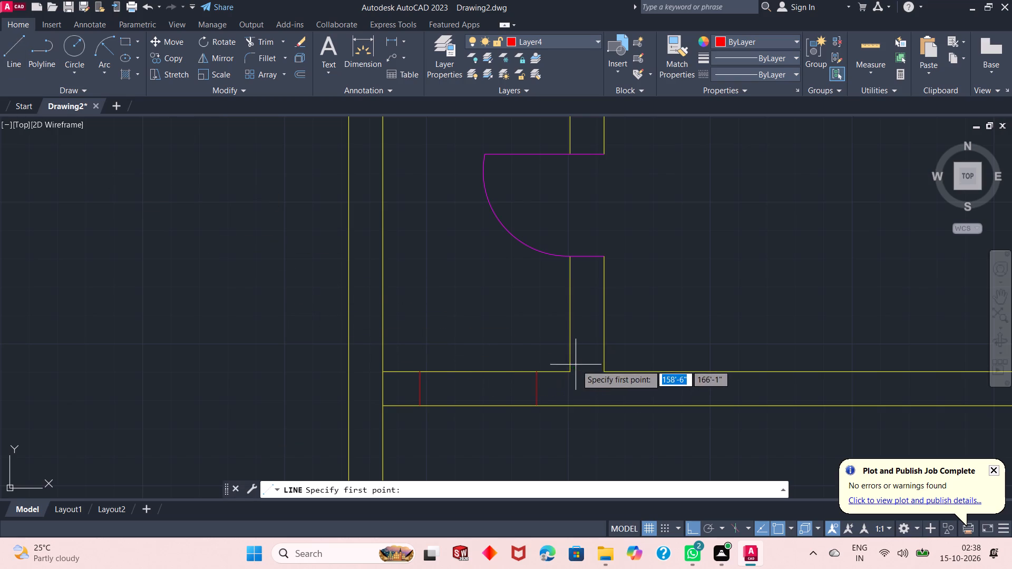
left_click(540, 391)
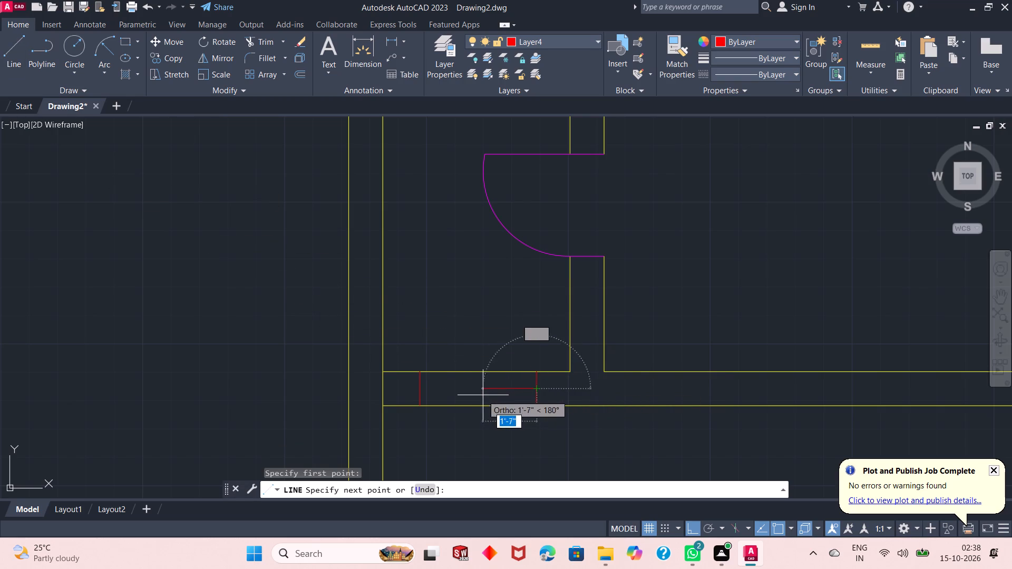
left_click(420, 394)
key("Escape")
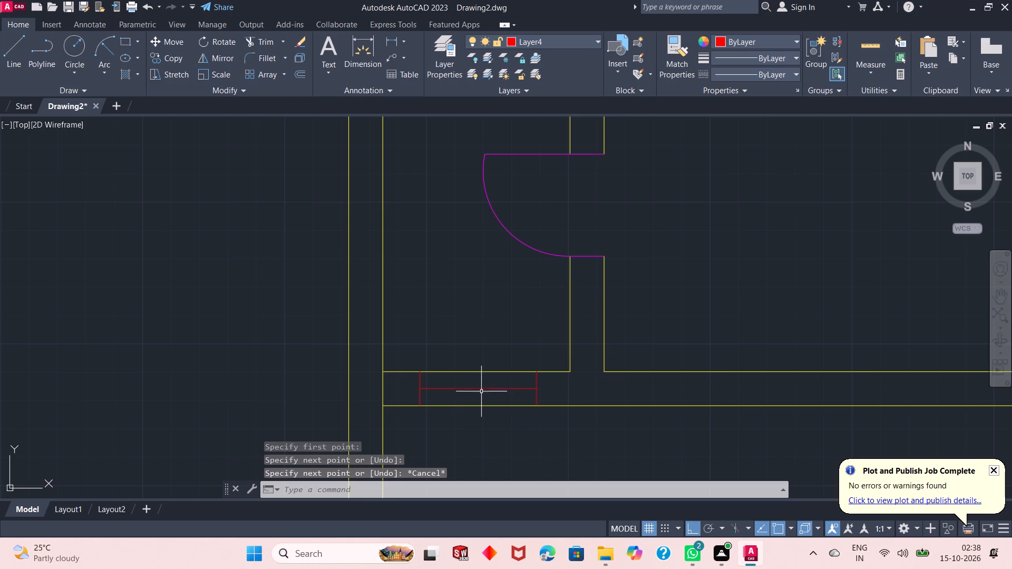
scroll(480, 389, "down", 2)
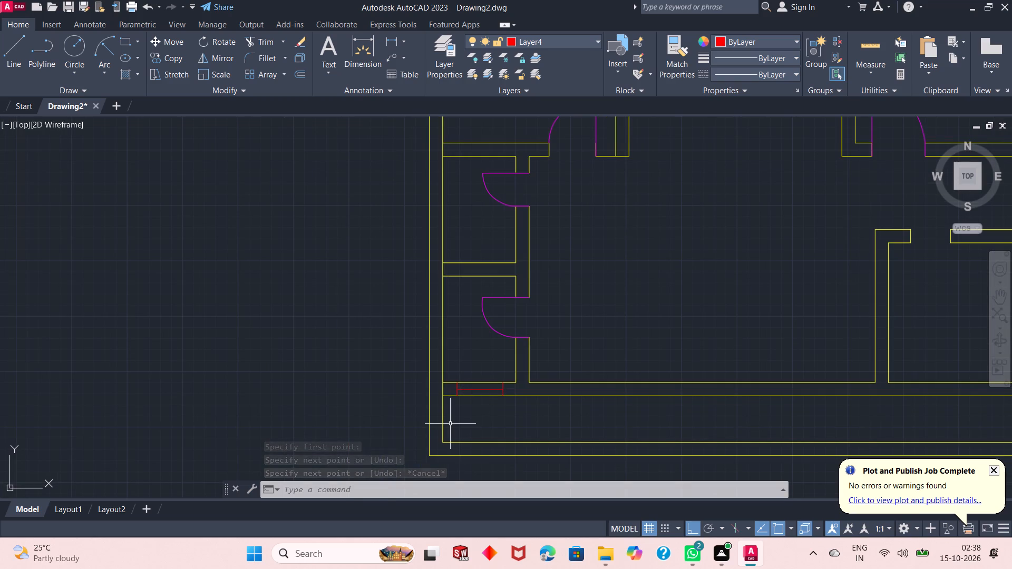
Draw two horizontal window end lines across the thickness of the left outer wall, beside the narrow strip at the plan's bottom.
scroll(444, 444, "up", 1)
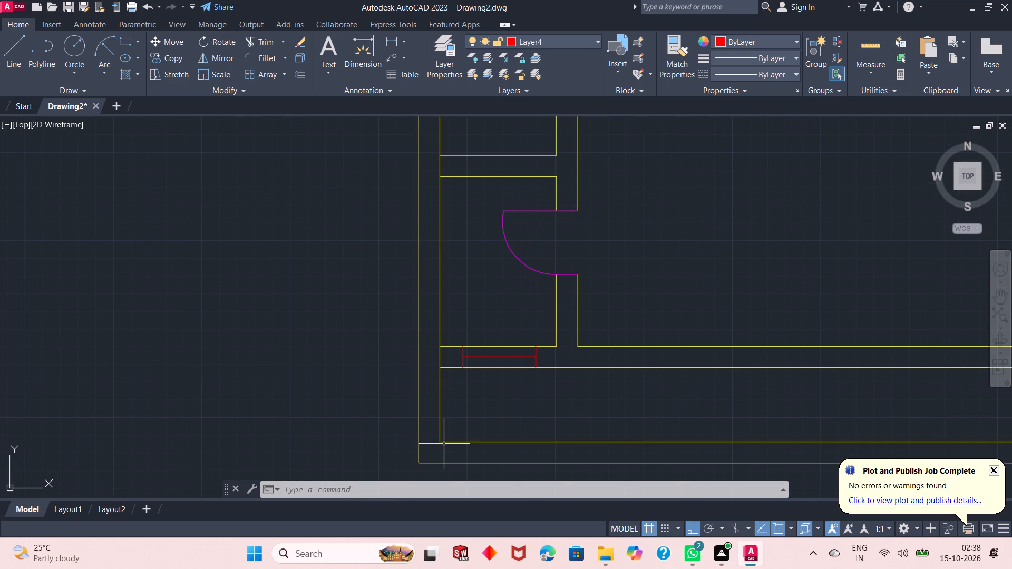
right_click(329, 290)
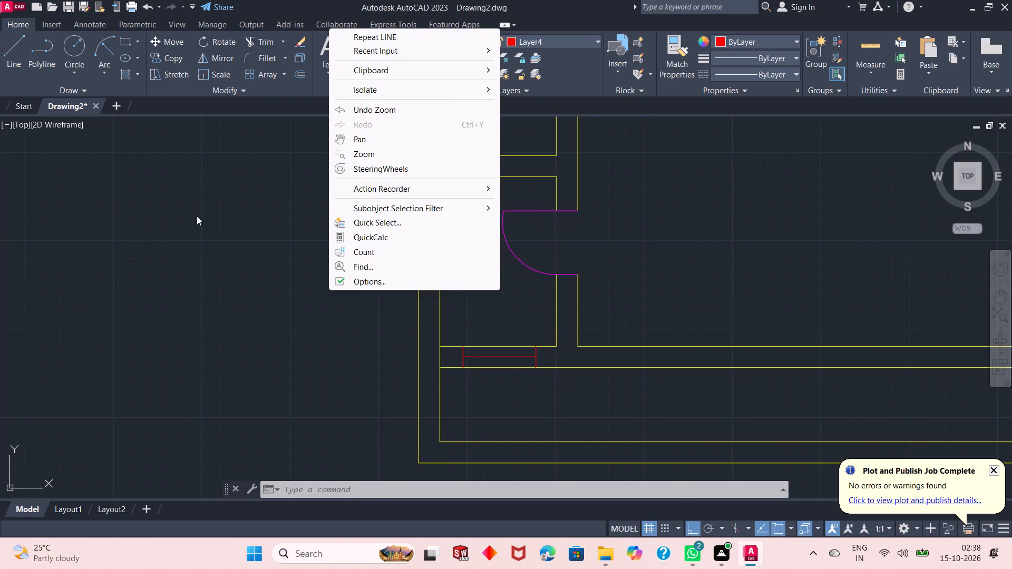
key("Escape")
right_click(240, 165)
left_click(285, 170)
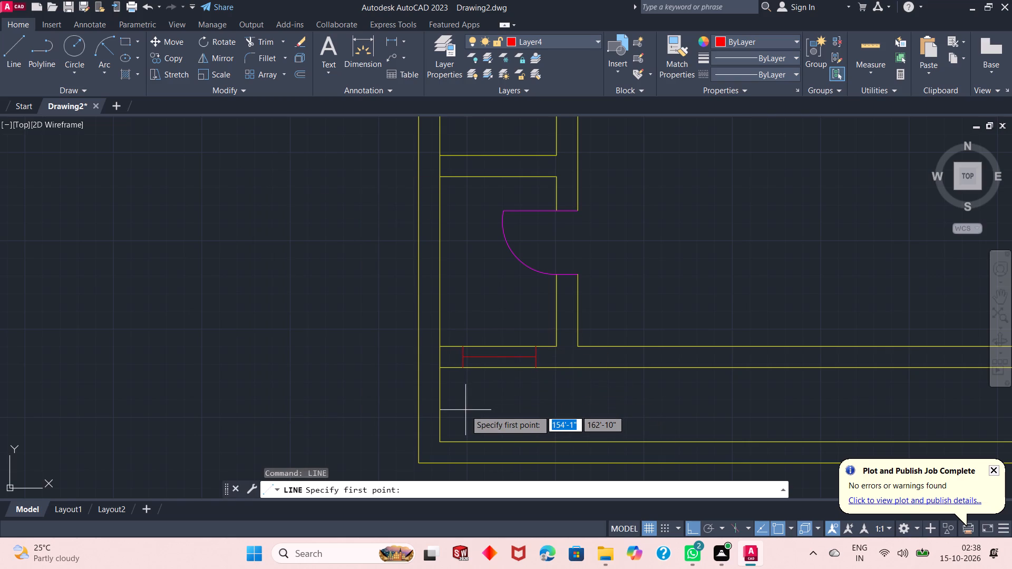
left_click(442, 377)
left_click(416, 375)
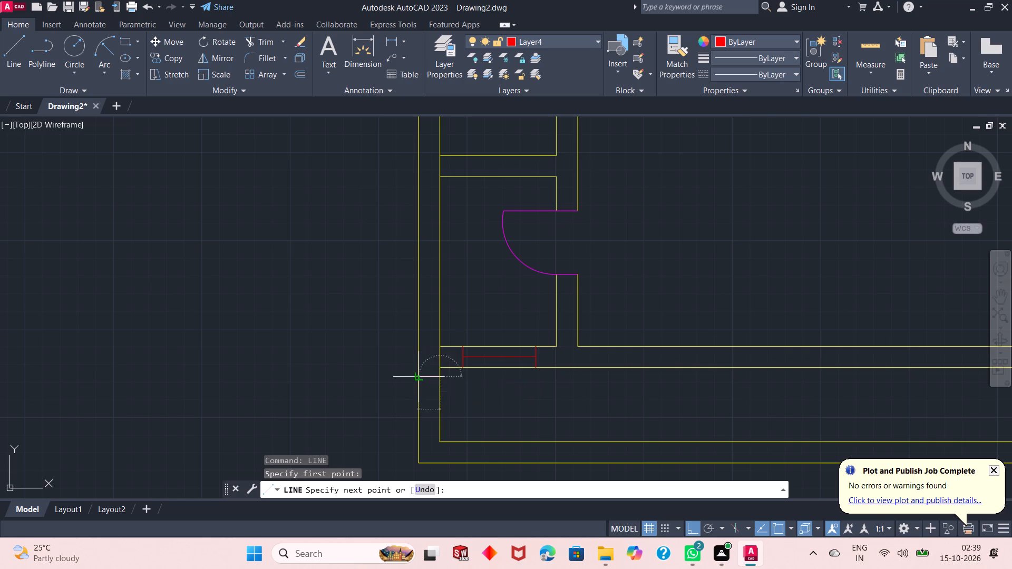
right_click(416, 376)
left_click(428, 380)
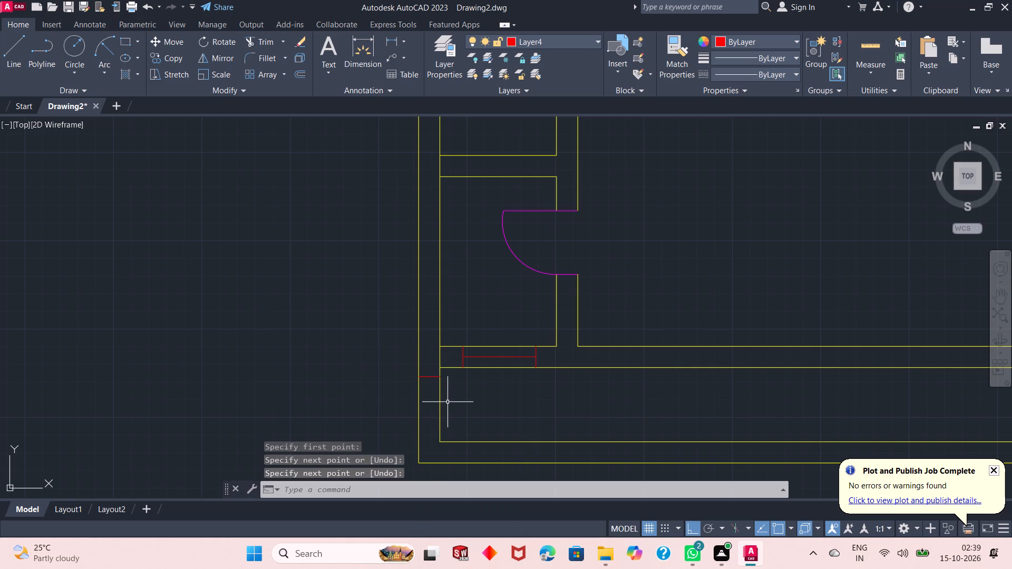
left_click(16, 48)
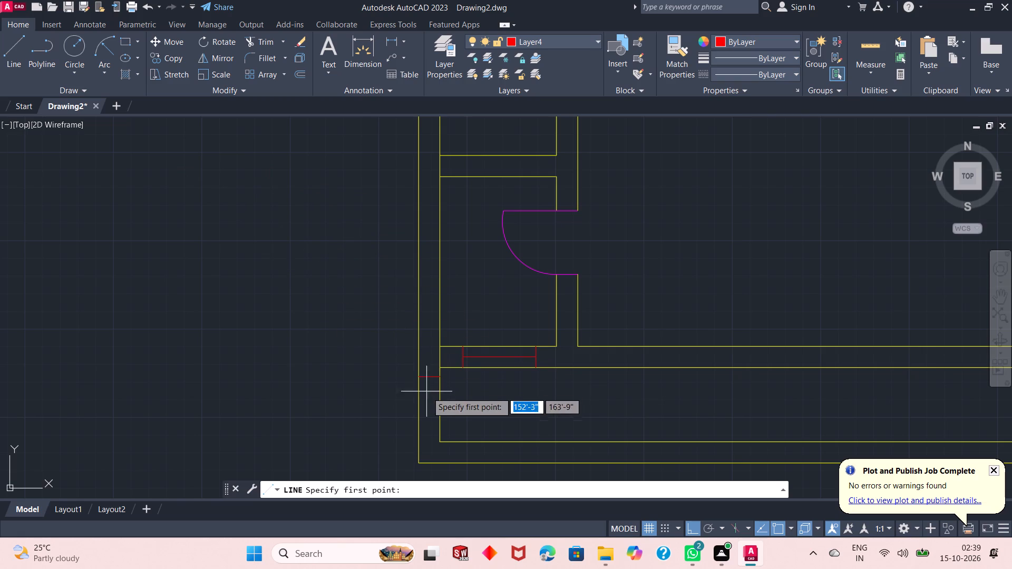
scroll(443, 427, "up", 2)
left_click(428, 447)
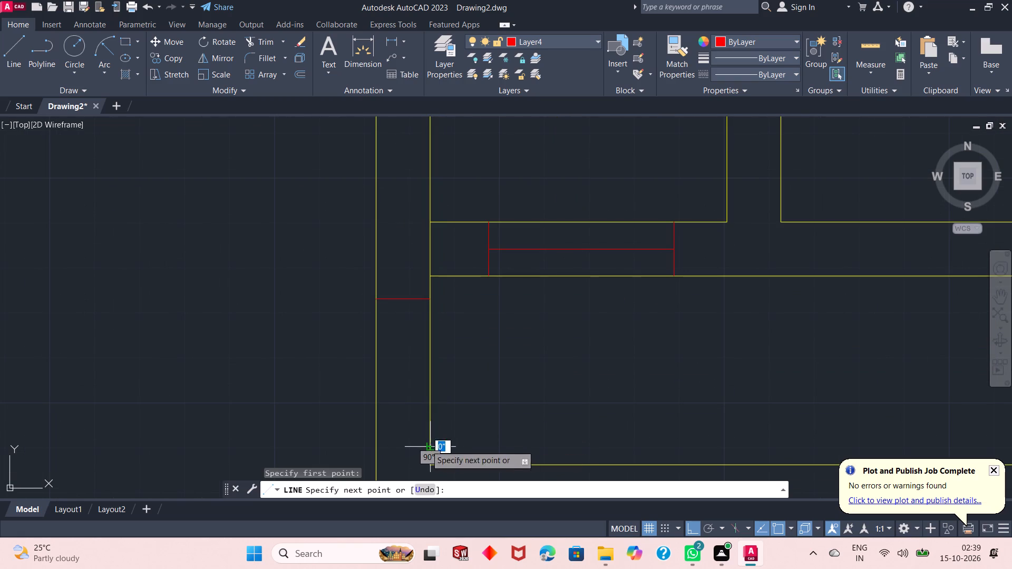
left_click(374, 447)
right_click(229, 360)
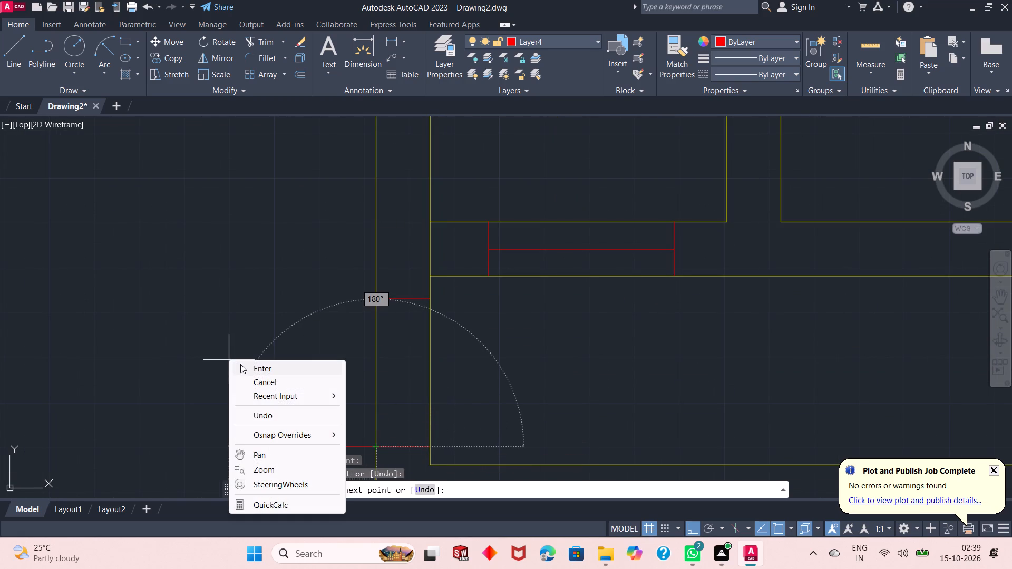
right_click(264, 377)
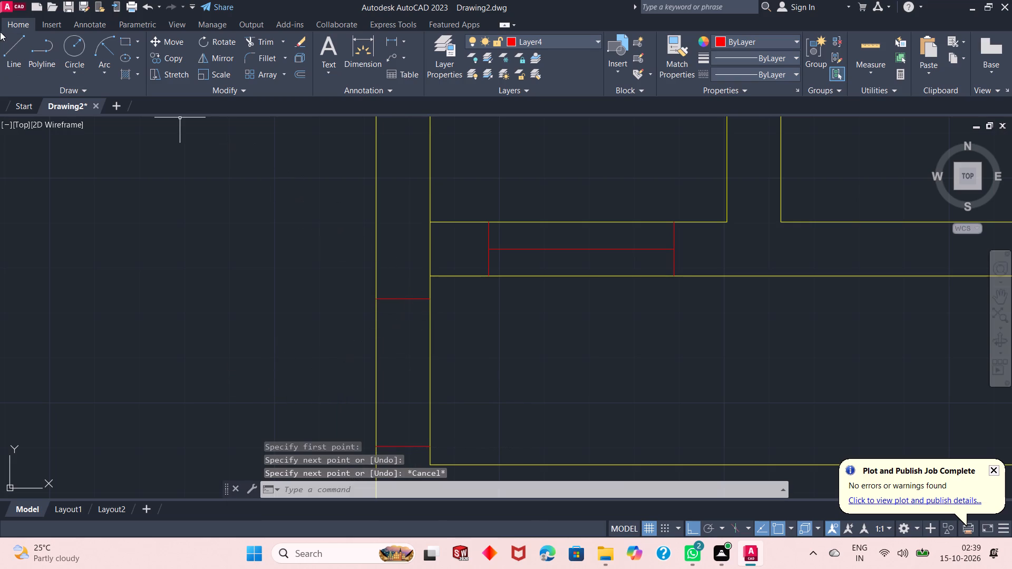
Draw a vertical line joining the midpoints of the two window end lines in the left outer wall.
left_click(14, 58)
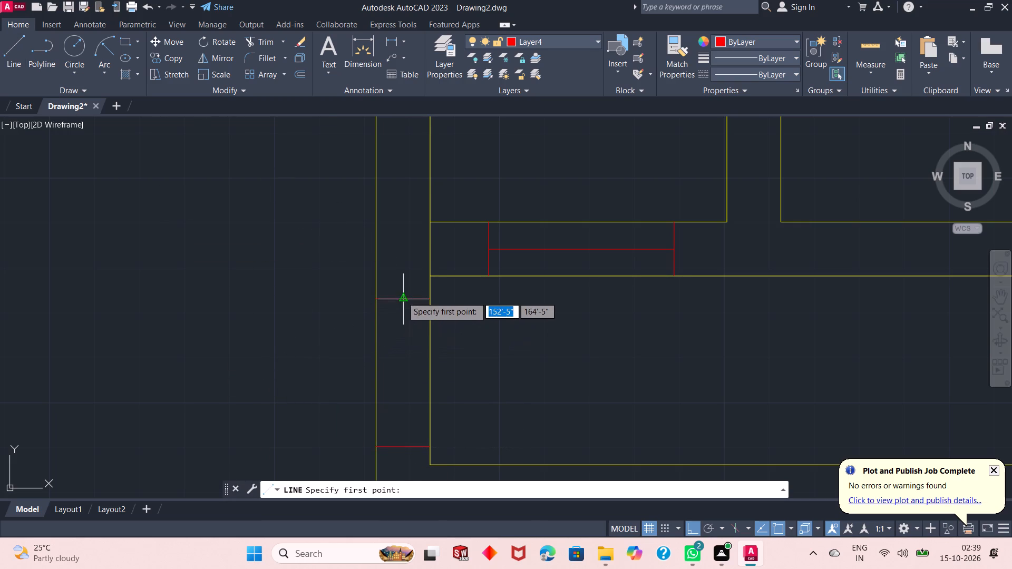
left_click(402, 297)
left_click(407, 448)
right_click(282, 361)
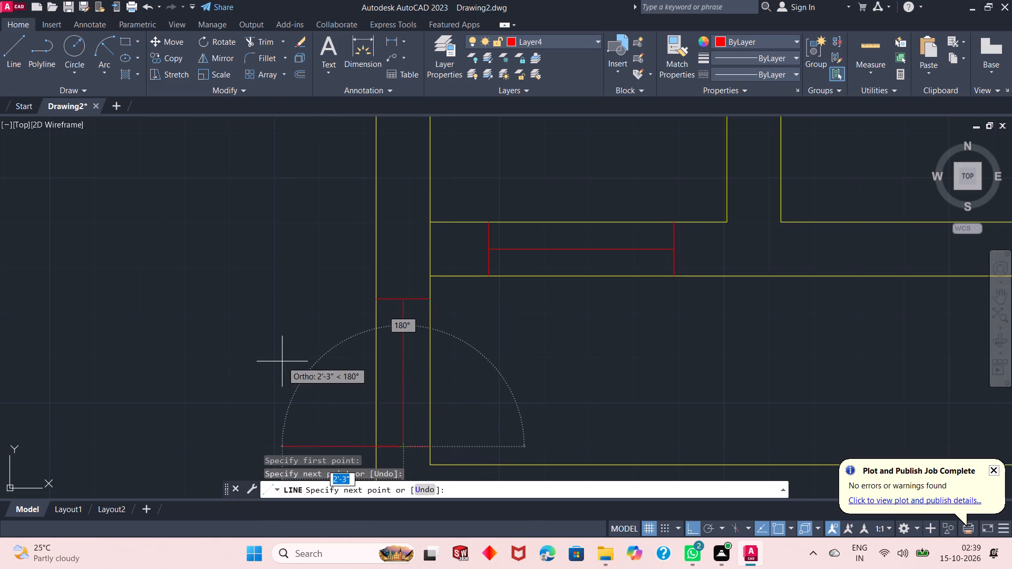
left_click(316, 373)
Draw a horizontal line across the left outer wall's thickness beside the lower-left room, as a second window's upper end.
scroll(396, 335, "down", 1)
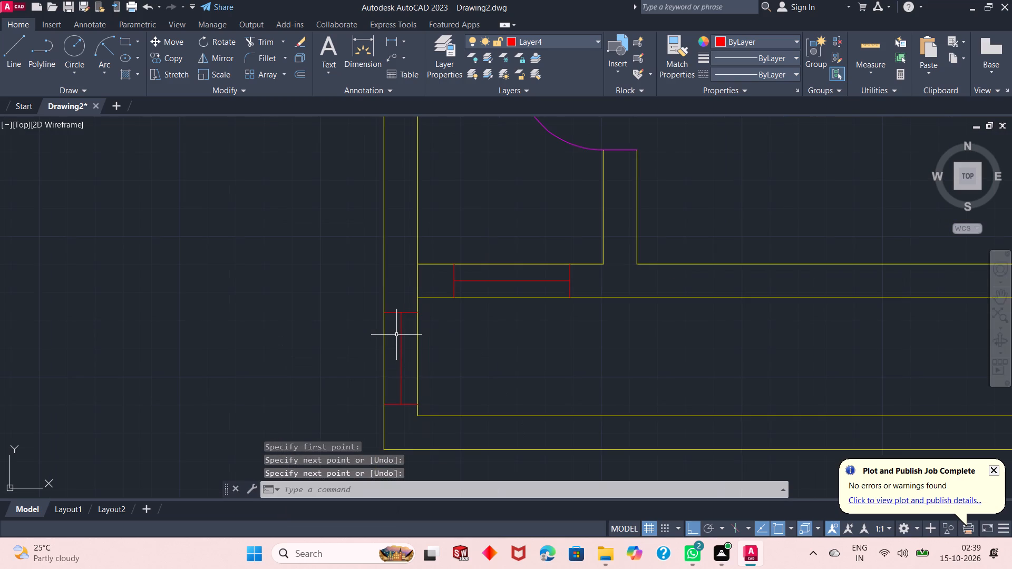
scroll(396, 335, "down", 2)
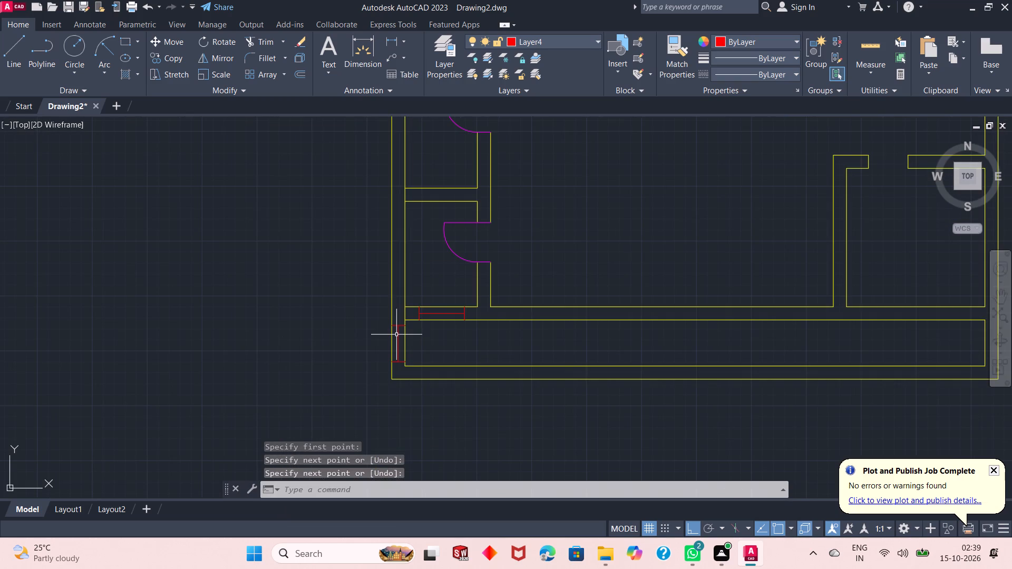
scroll(409, 229, "up", 2)
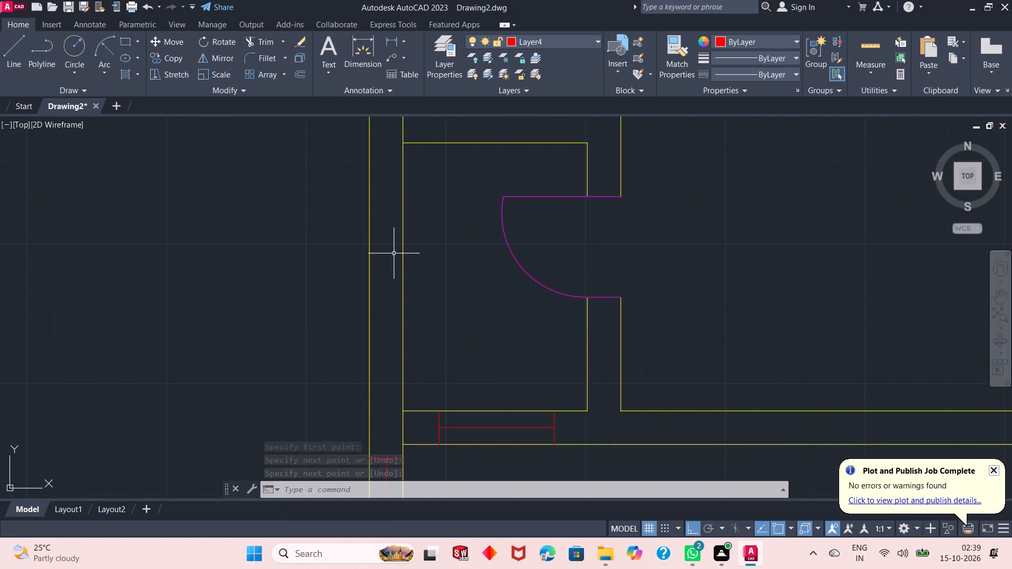
right_click(172, 234)
left_click(190, 244)
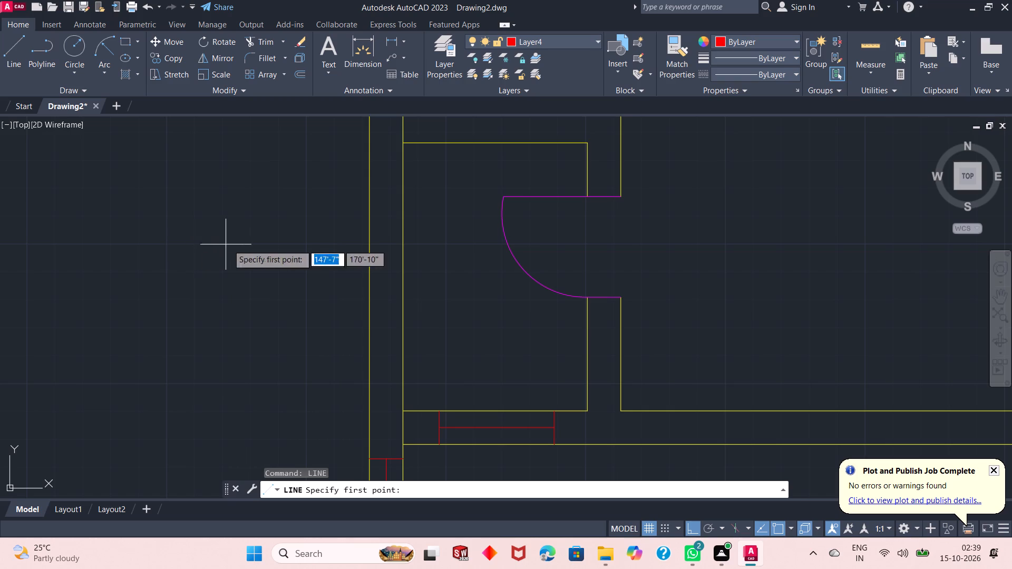
left_click(371, 215)
left_click(405, 218)
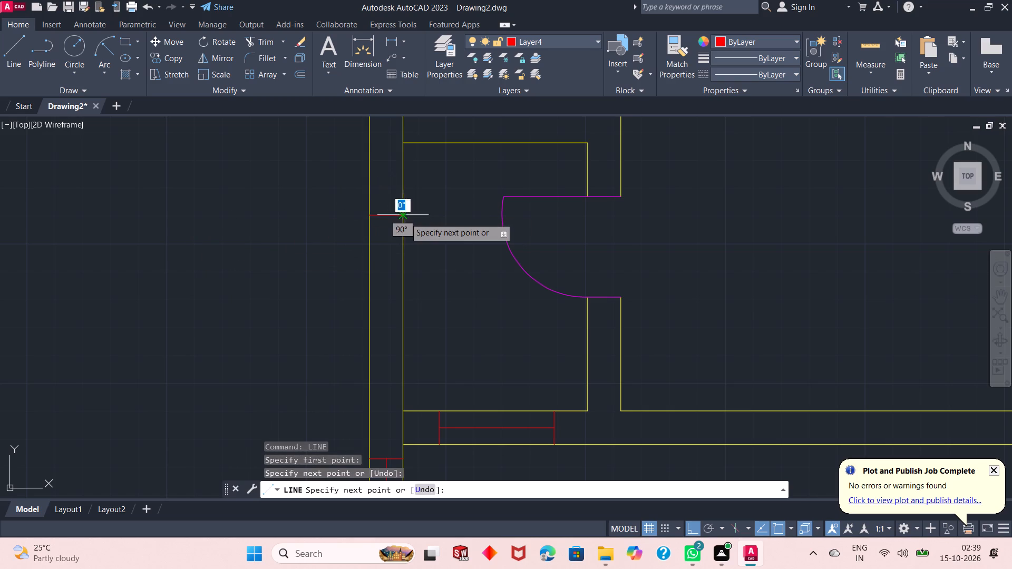
right_click(377, 218)
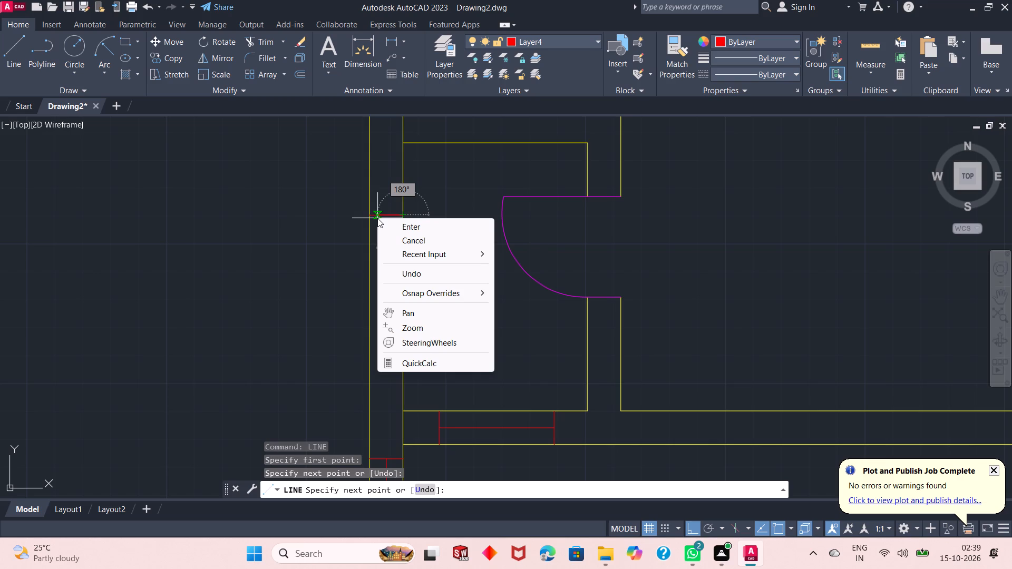
left_click(441, 227)
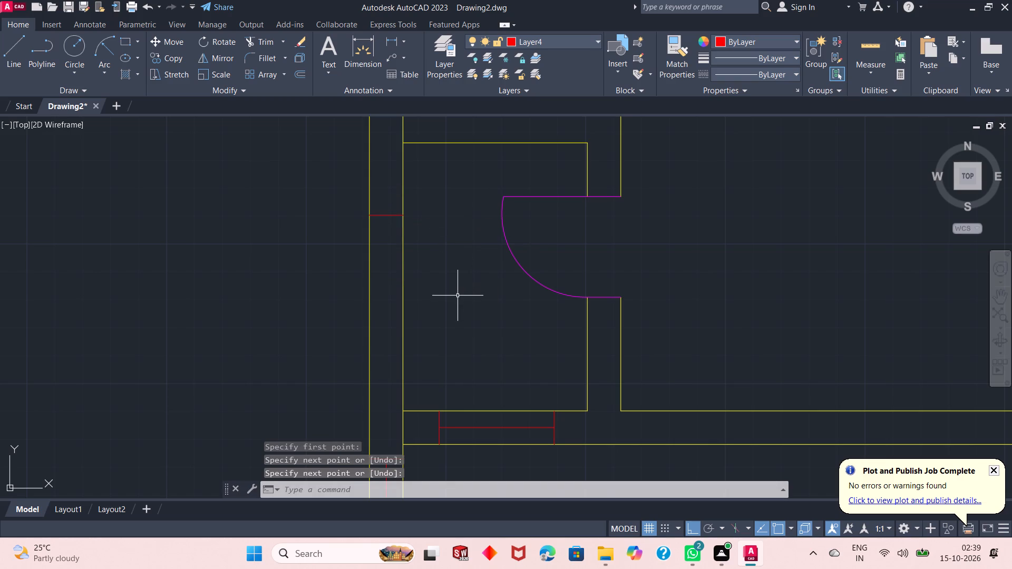
Draw a 3' vertical line downward from the midpoint of the new window end line beside the lower-left room.
scroll(458, 296, "down", 2)
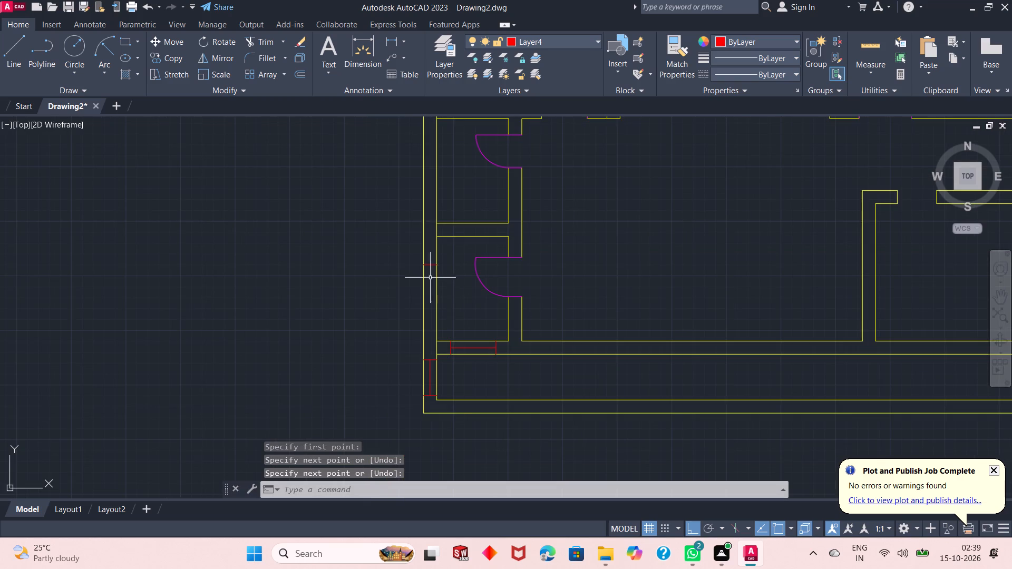
scroll(426, 268, "up", 1)
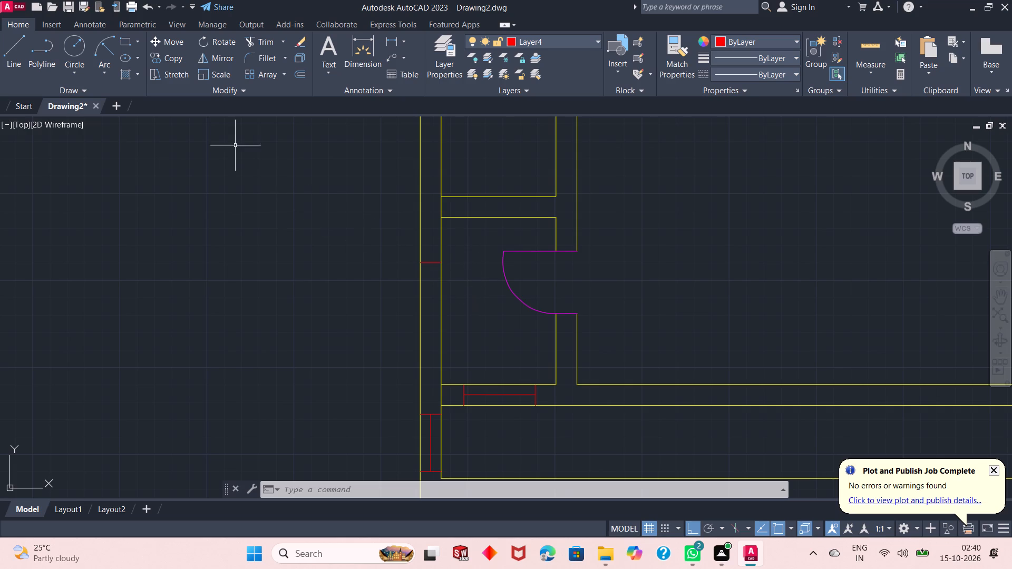
left_click(16, 62)
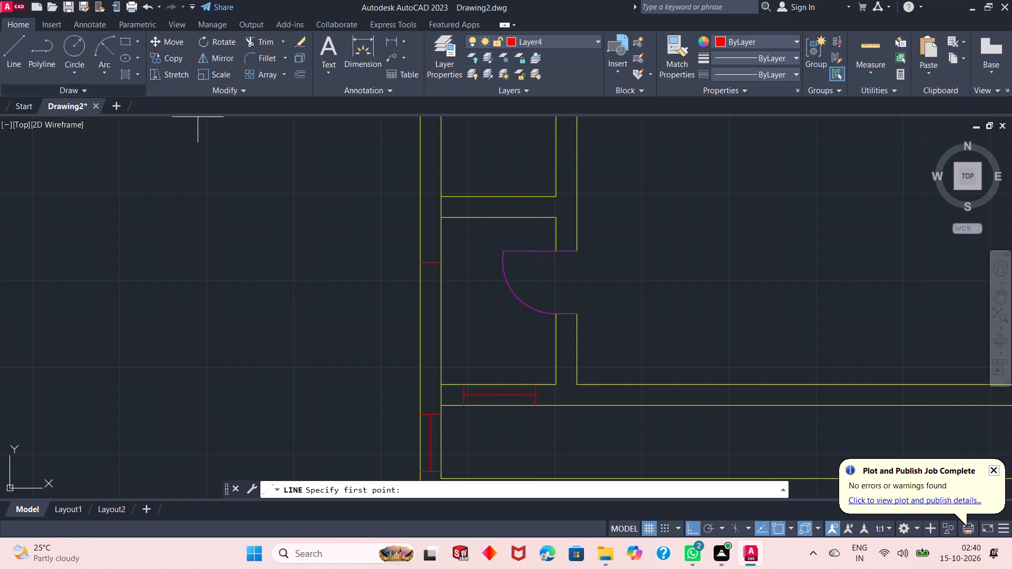
left_click(427, 264)
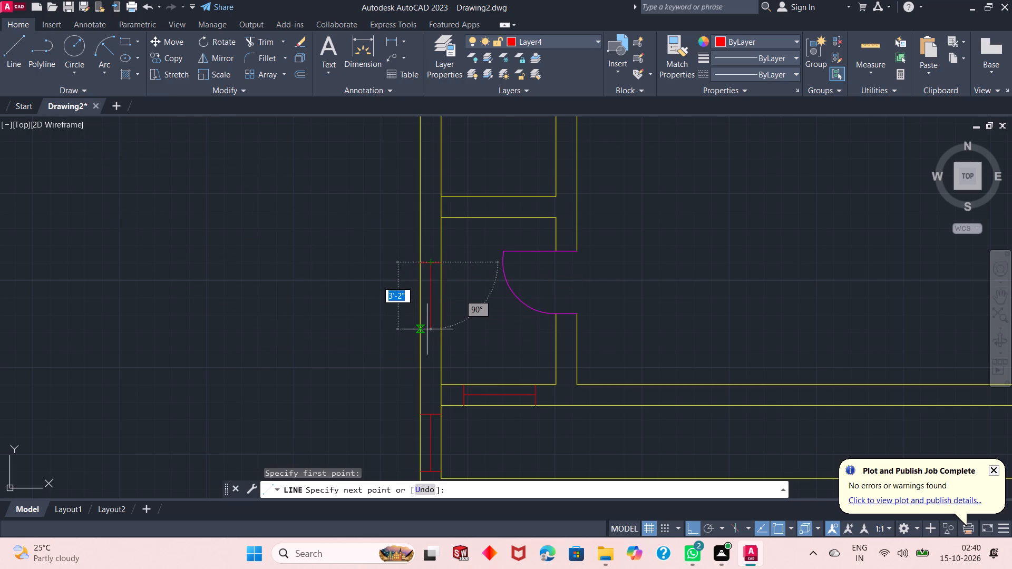
type("3'")
key("Return")
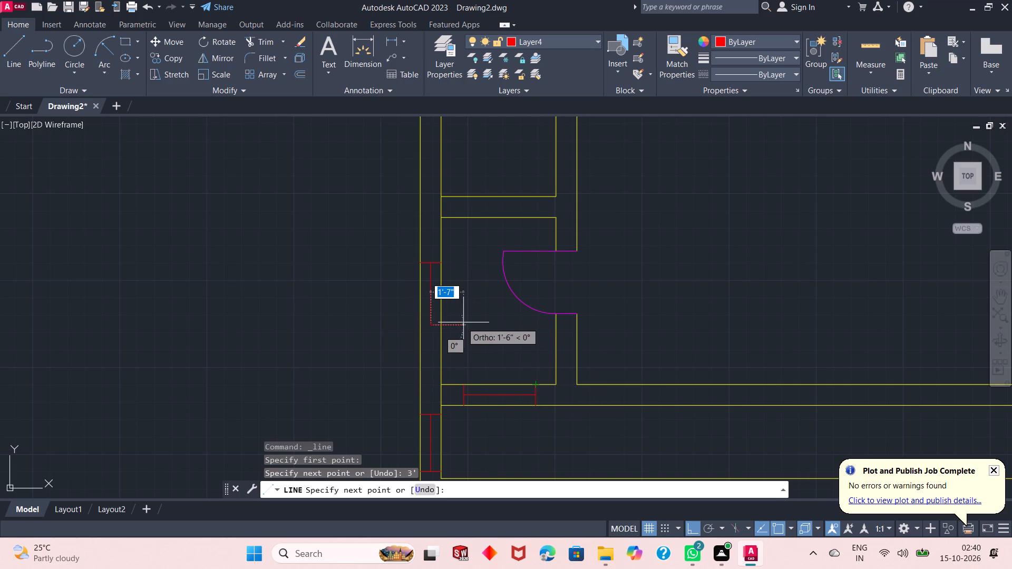
key("Escape")
Close the window's lower end with two 6" horizontal lines from the centre line's bottom endpoint to both wall faces.
scroll(453, 291, "up", 1)
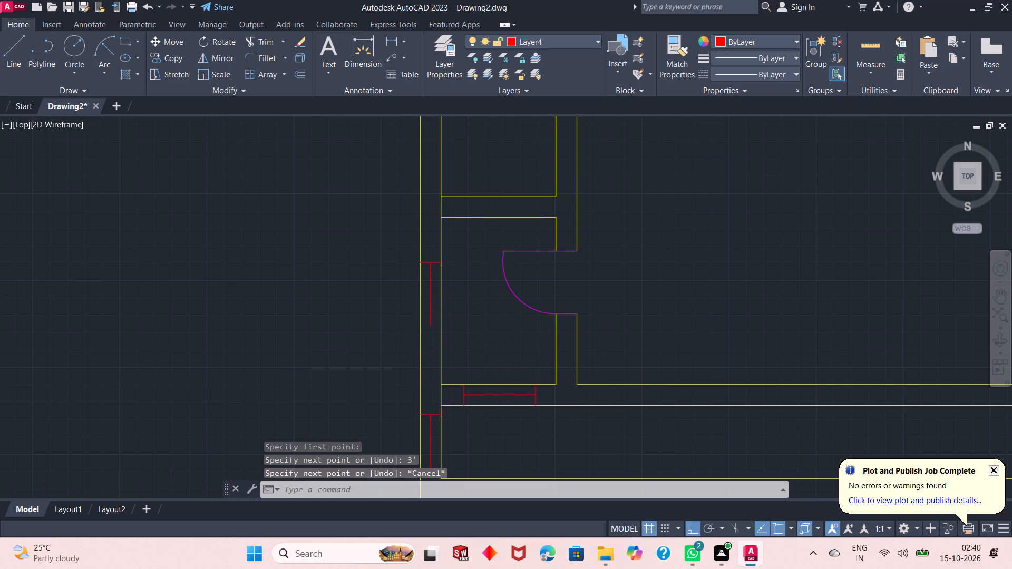
left_click(0, 50)
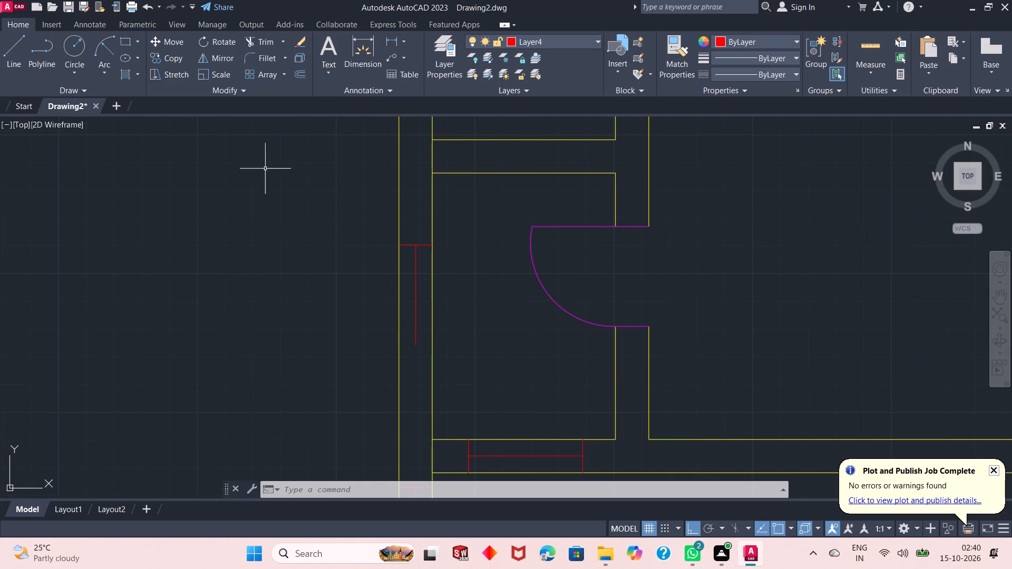
left_click(2, 48)
scroll(443, 348, "up", 1)
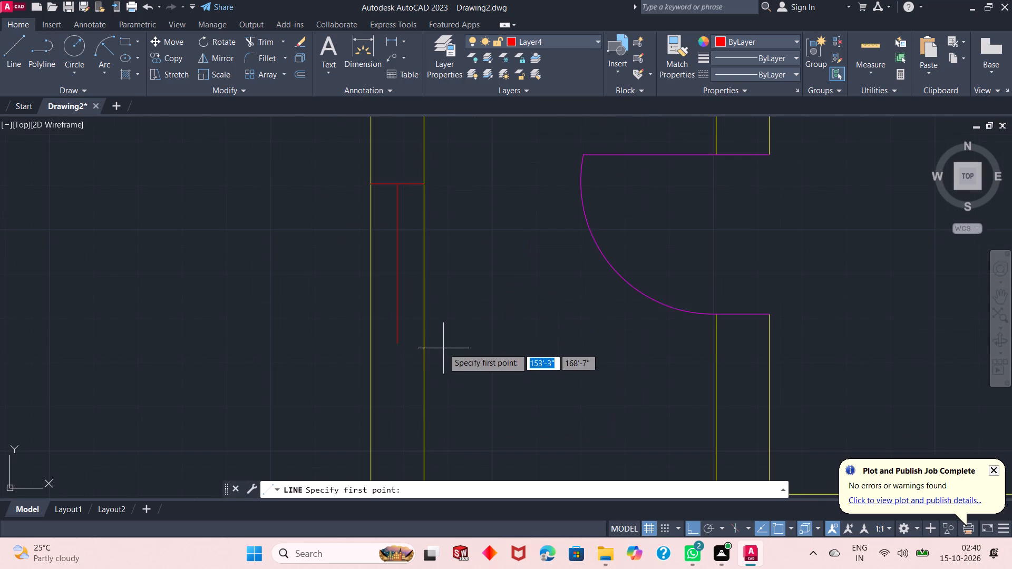
left_click(401, 341)
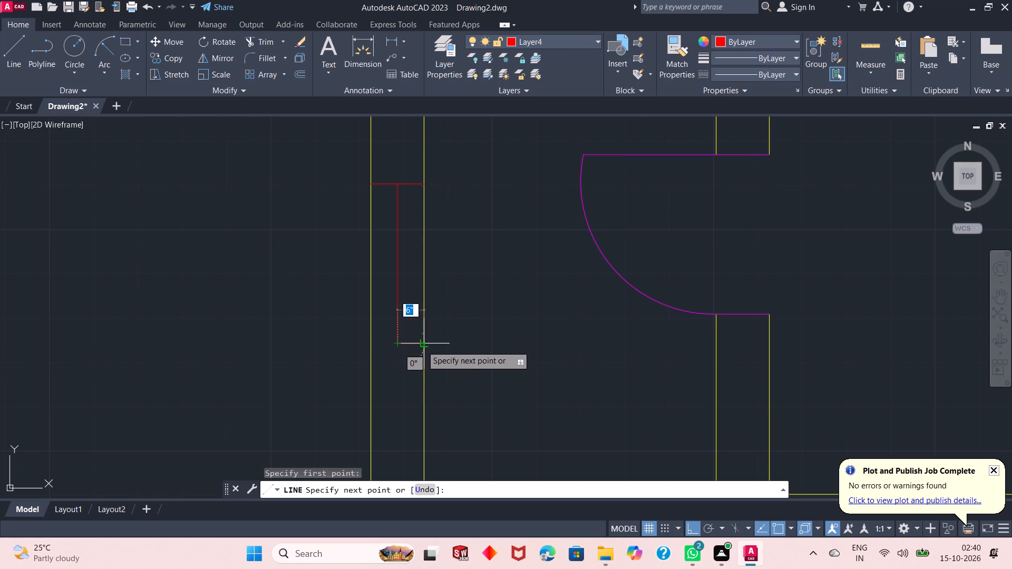
left_click(422, 346)
key("Escape")
right_click(440, 325)
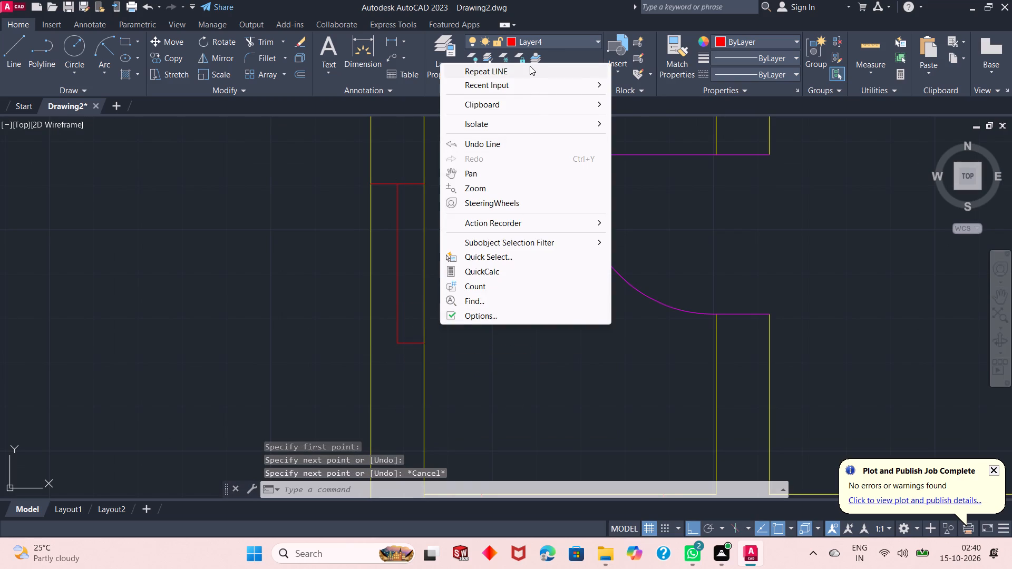
left_click(530, 71)
left_click(396, 344)
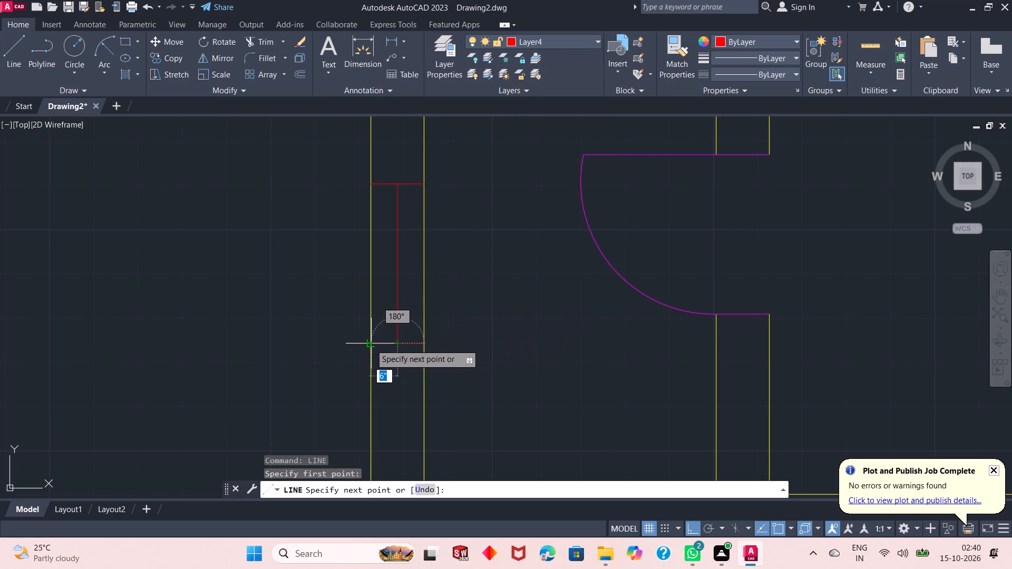
left_click(371, 345)
key("Escape")
key("Escape")
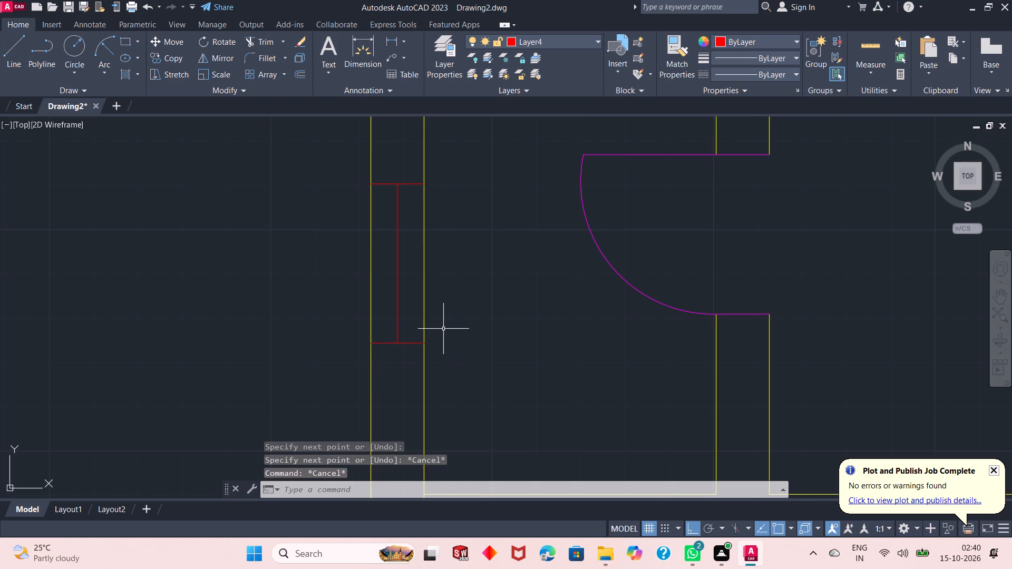
Copy the four lines of the 3' window beside the lower-left room to the clipboard.
scroll(443, 329, "down", 3)
scroll(468, 313, "up", 1)
scroll(468, 313, "down", 1)
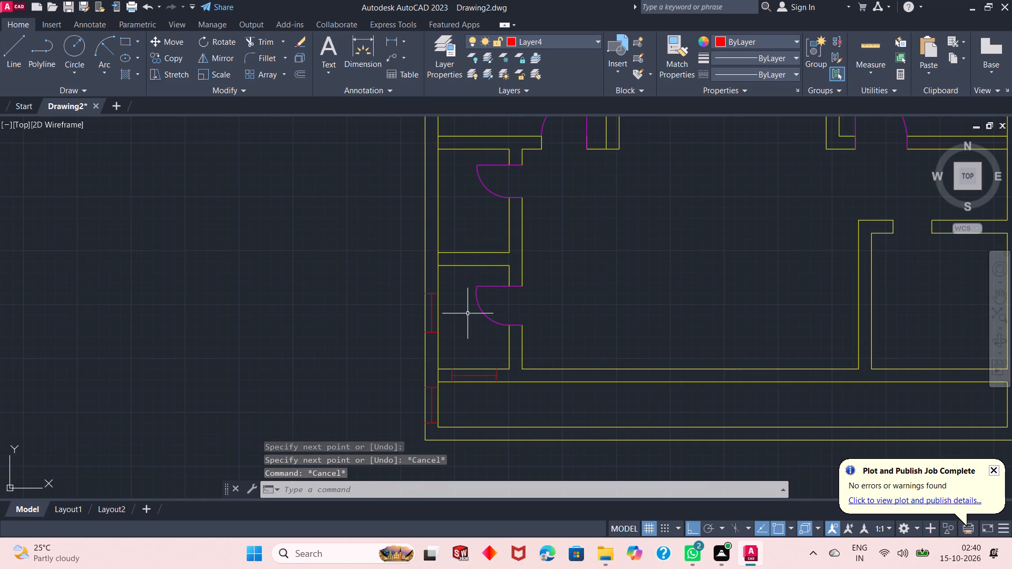
scroll(473, 313, "up", 1)
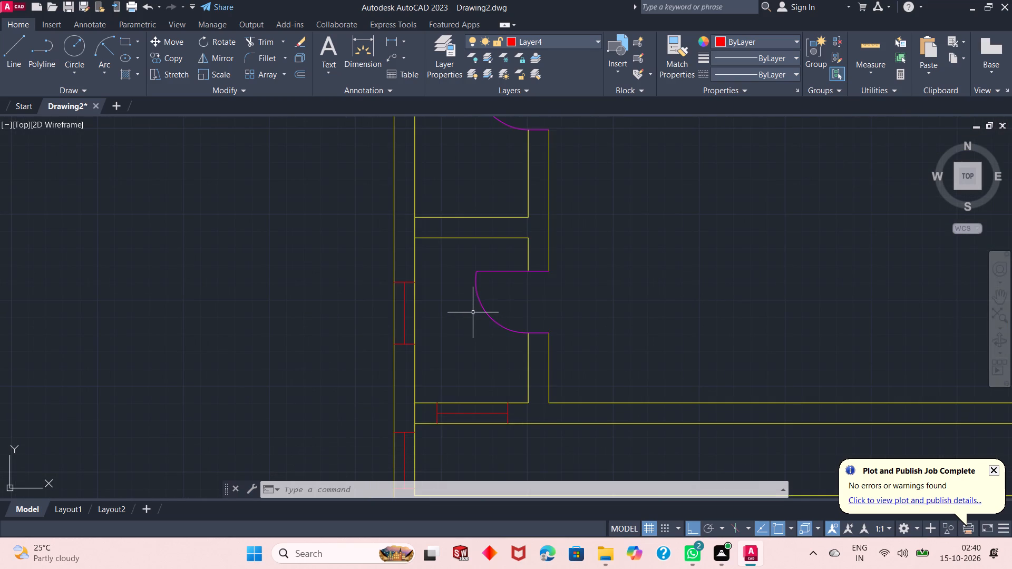
scroll(419, 291, "up", 1)
left_click_drag(402, 268, 391, 385)
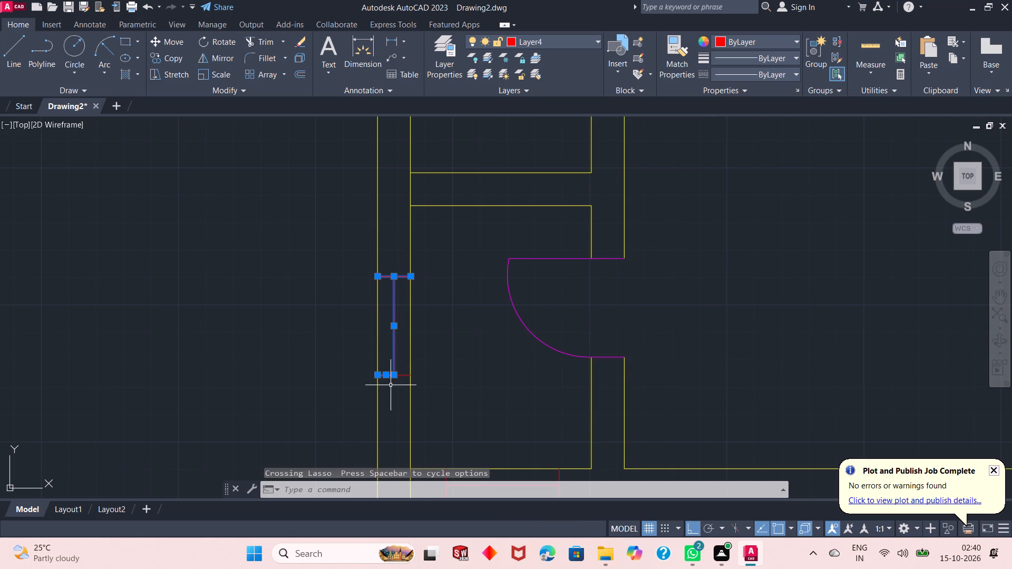
left_click_drag(403, 369, 397, 383)
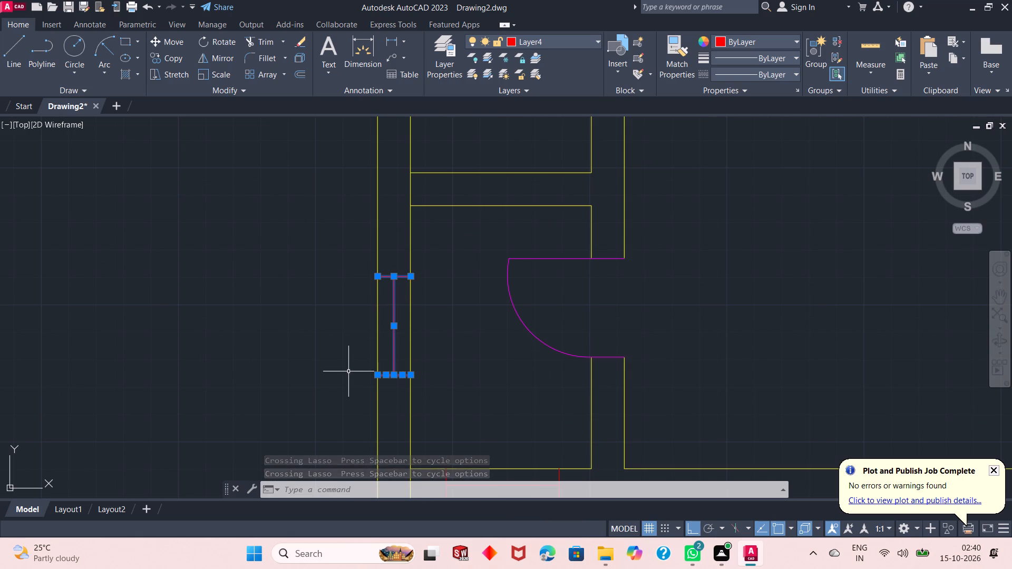
key("ctrl+c")
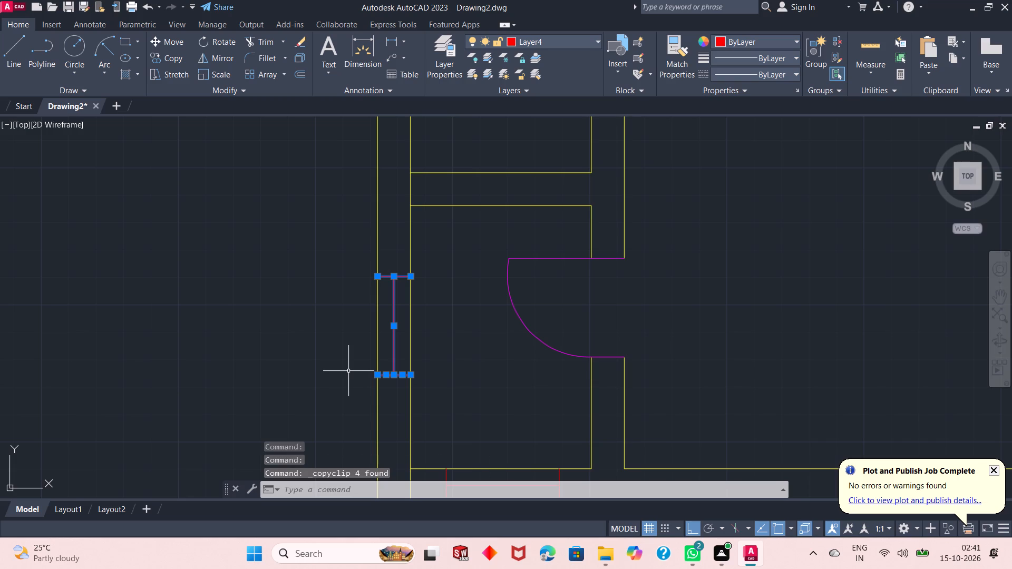
Copy the selected 3' window straight up the left outer wall to beside the small room above, using its upper inner corner as base point.
left_click(176, 60)
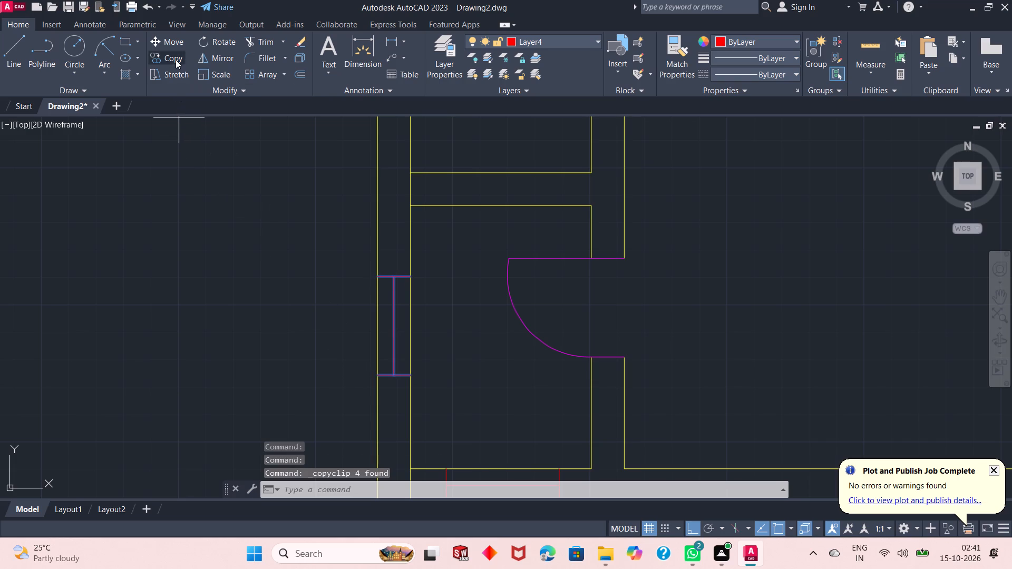
left_click(412, 275)
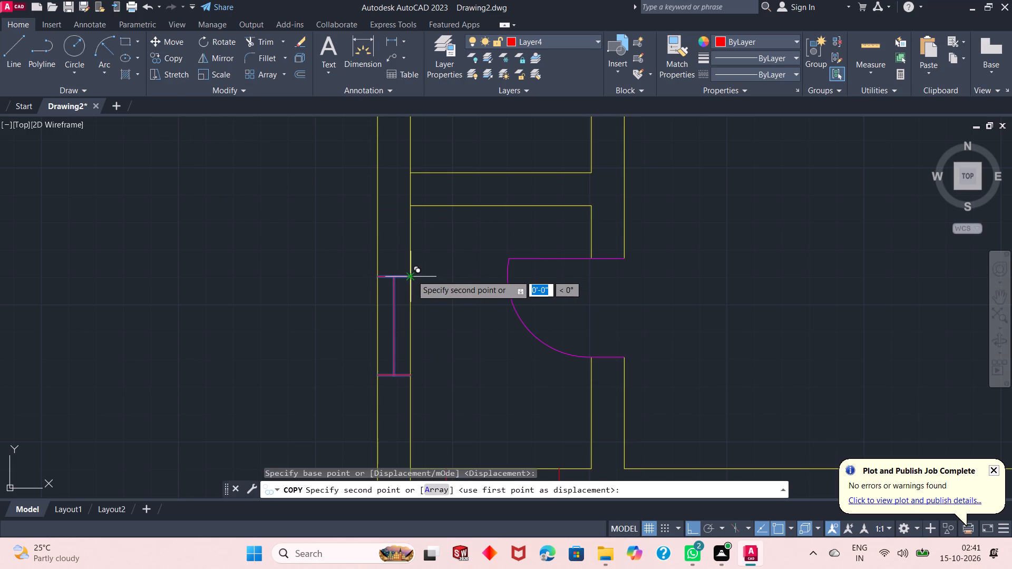
scroll(412, 276, "down", 3)
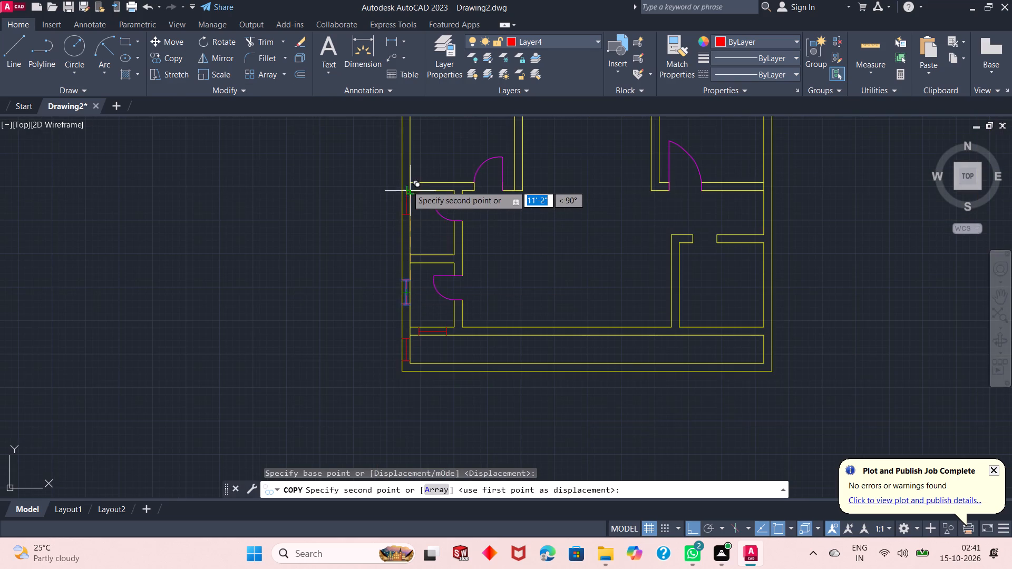
scroll(407, 185, "up", 2)
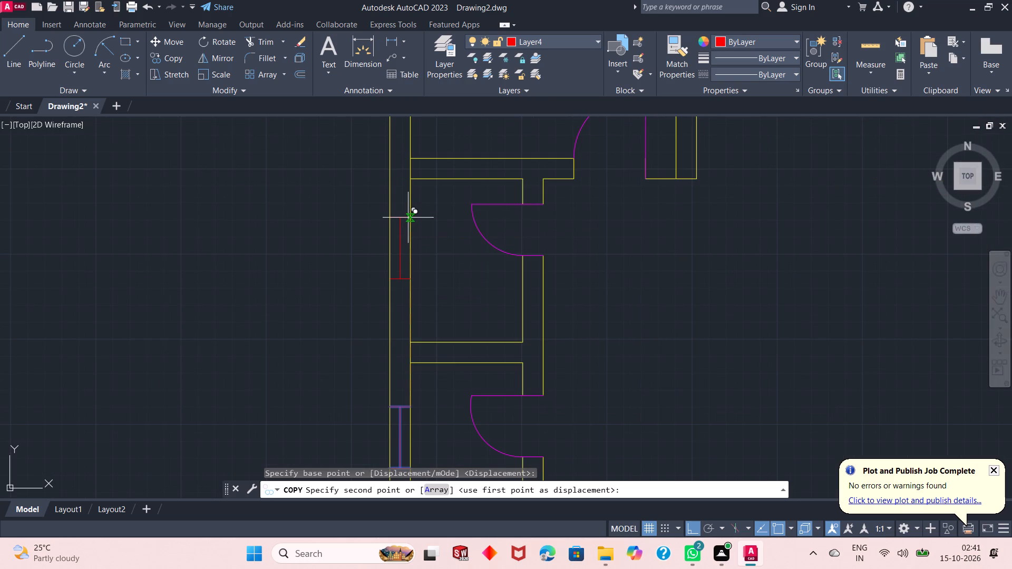
left_click(408, 234)
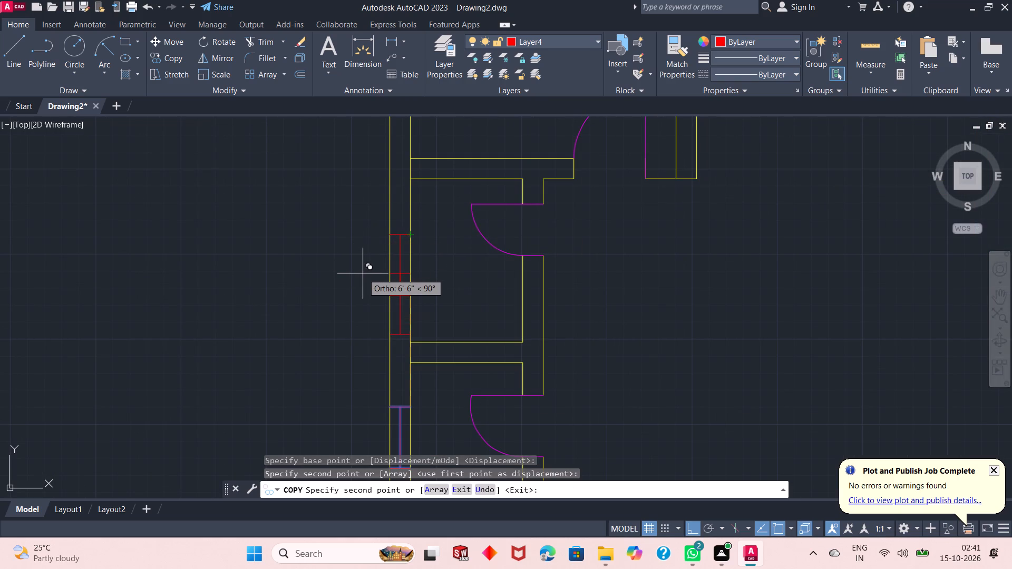
key("Escape")
Draw a horizontal line across the left outer wall's thickness beside the upper-left room, as a new window's lower end.
scroll(389, 323, "down", 1)
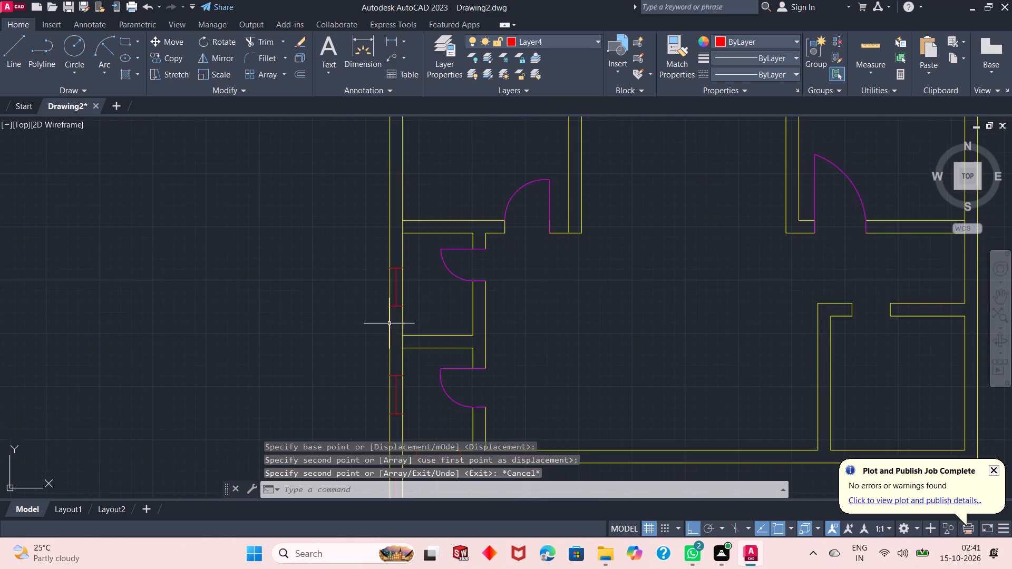
scroll(389, 323, "down", 1)
scroll(398, 202, "up", 1)
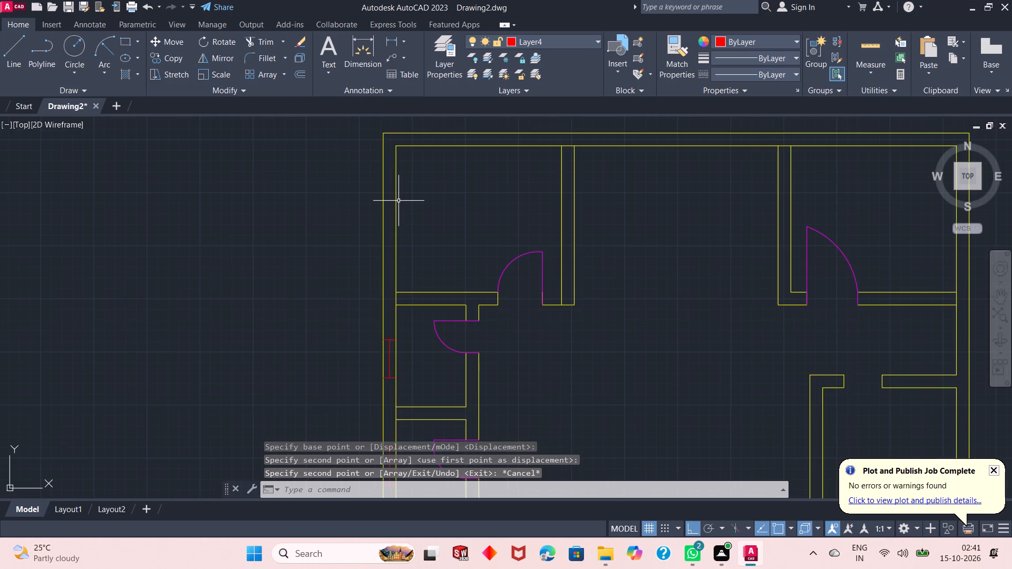
scroll(399, 200, "up", 1)
scroll(405, 269, "down", 1)
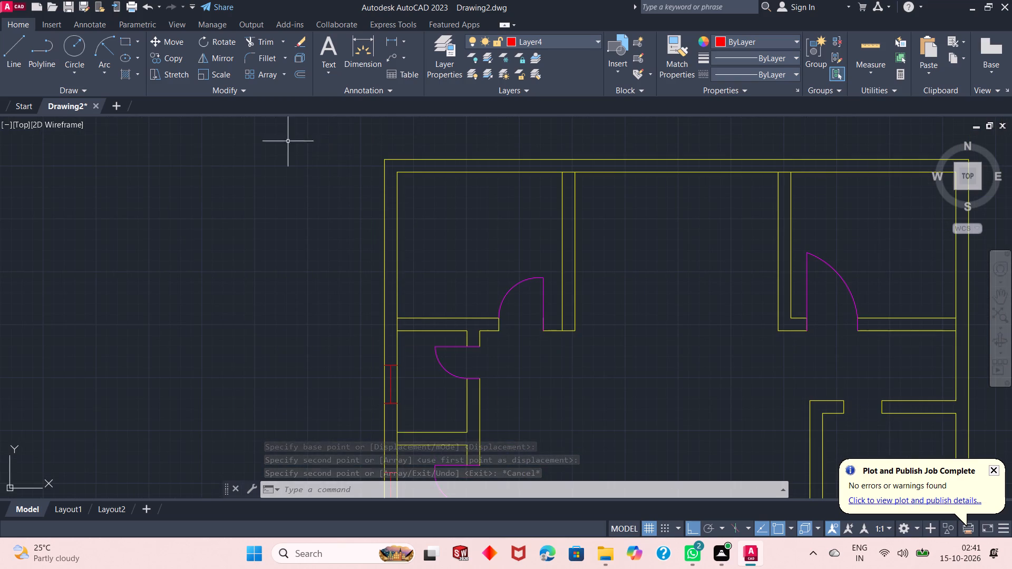
right_click(213, 185)
left_click(230, 205)
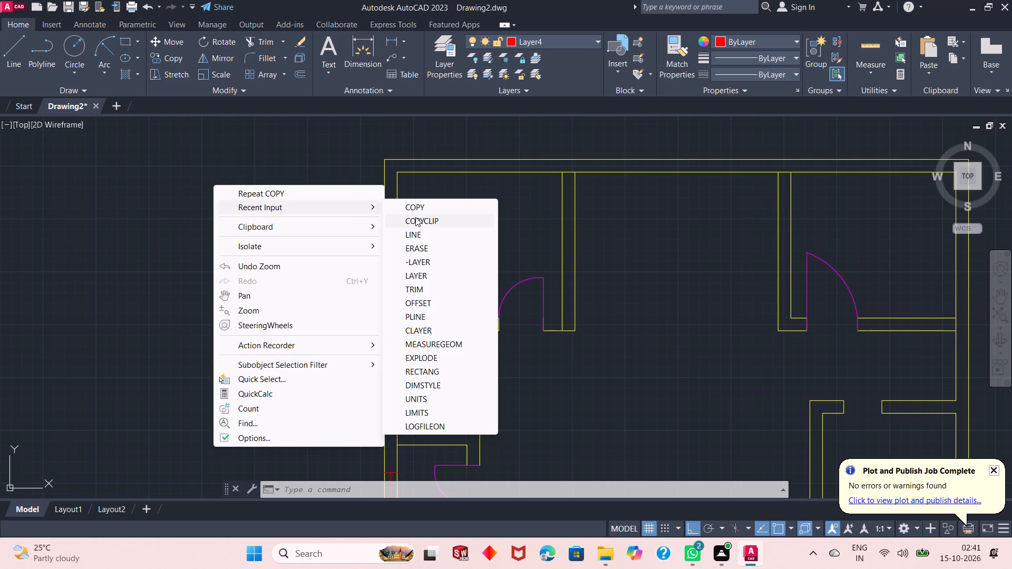
left_click(422, 234)
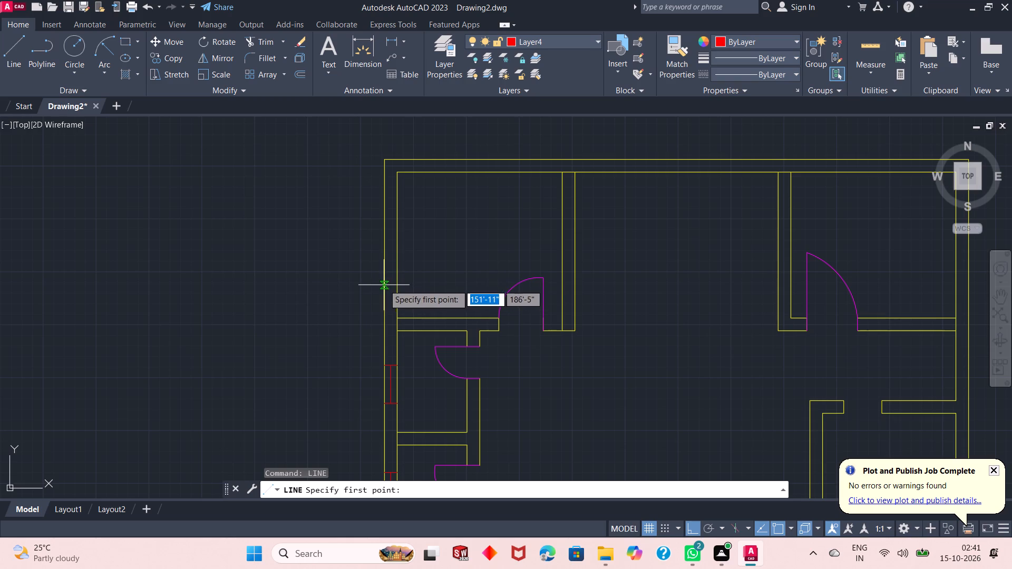
left_click(384, 284)
left_click(397, 286)
right_click(442, 266)
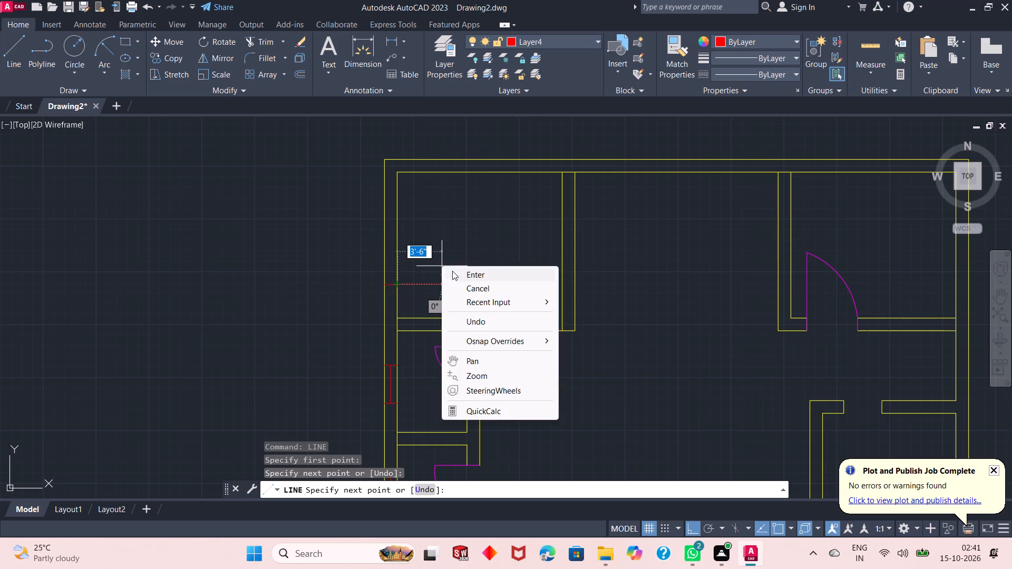
left_click(457, 271)
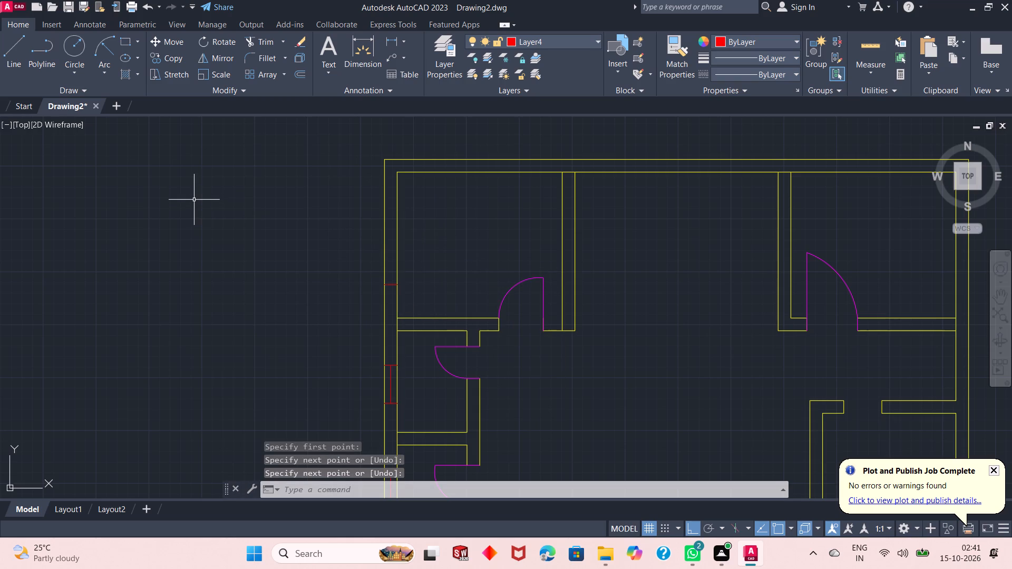
Draw a 5' vertical line upward from the midpoint of the new window end line beside the upper-left room.
right_click(201, 198)
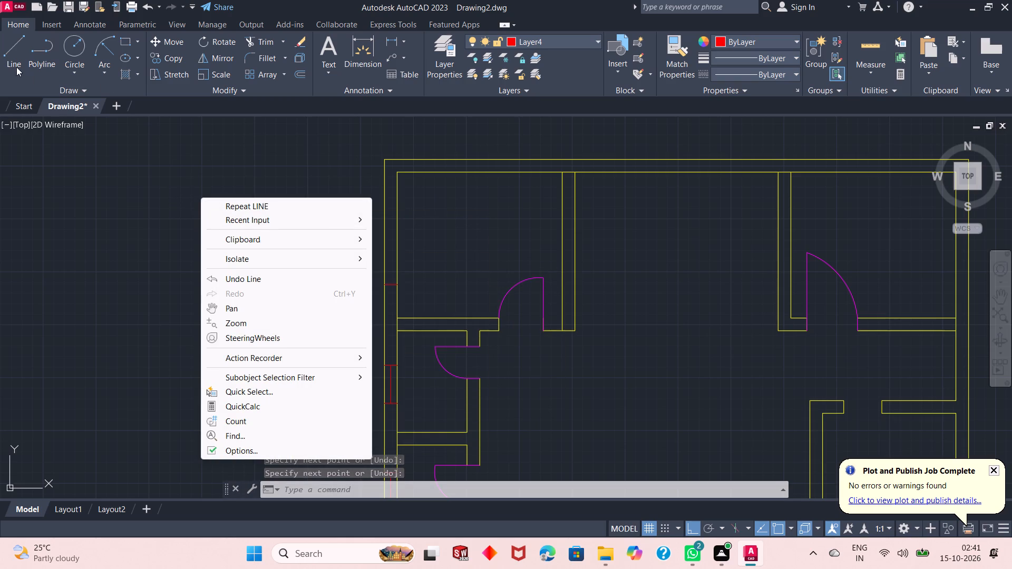
left_click(13, 58)
scroll(396, 266, "up", 1)
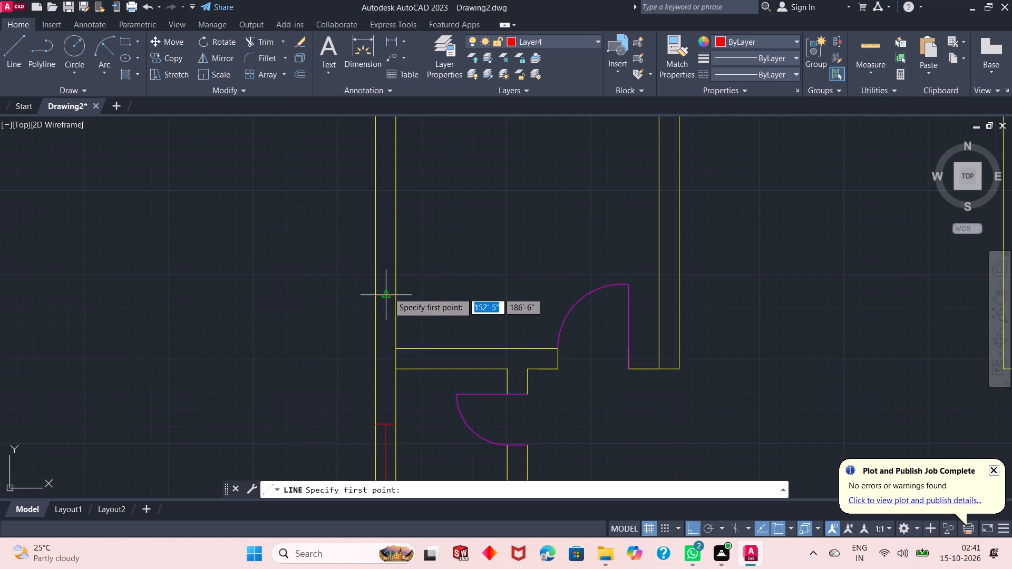
left_click(388, 292)
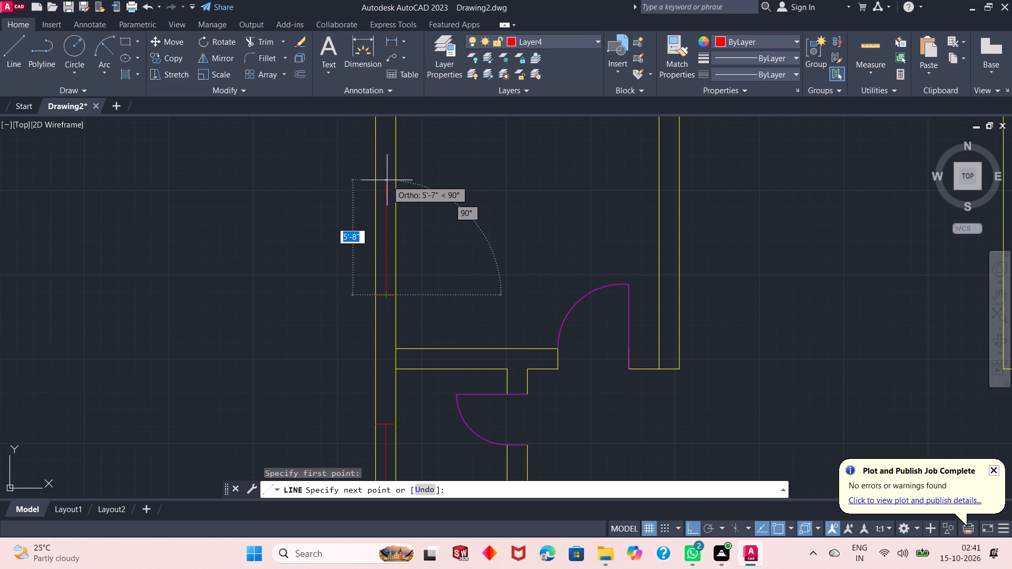
scroll(387, 178, "down", 2)
scroll(387, 177, "up", 1)
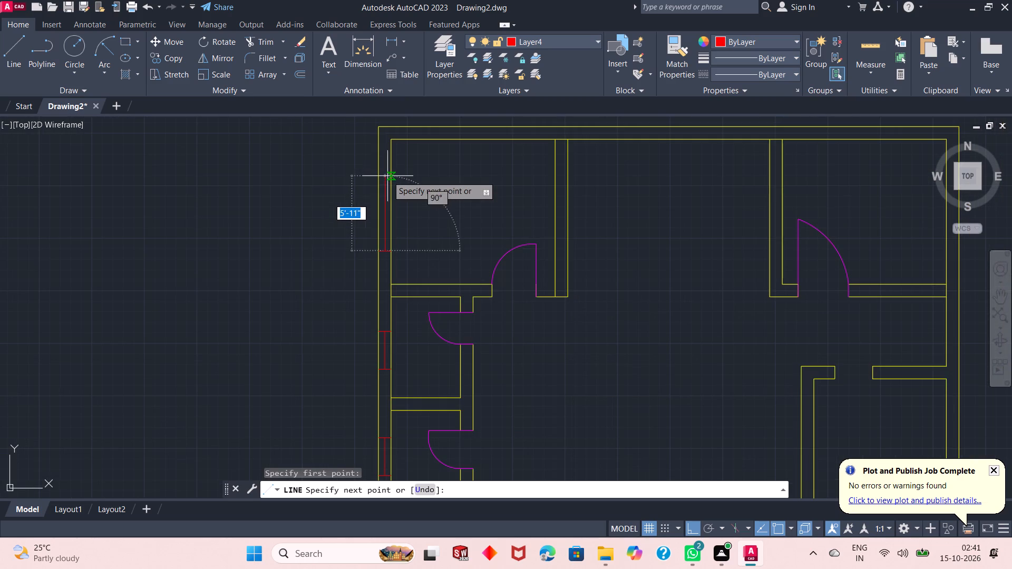
scroll(374, 303, "down", 2)
scroll(371, 276, "up", 2)
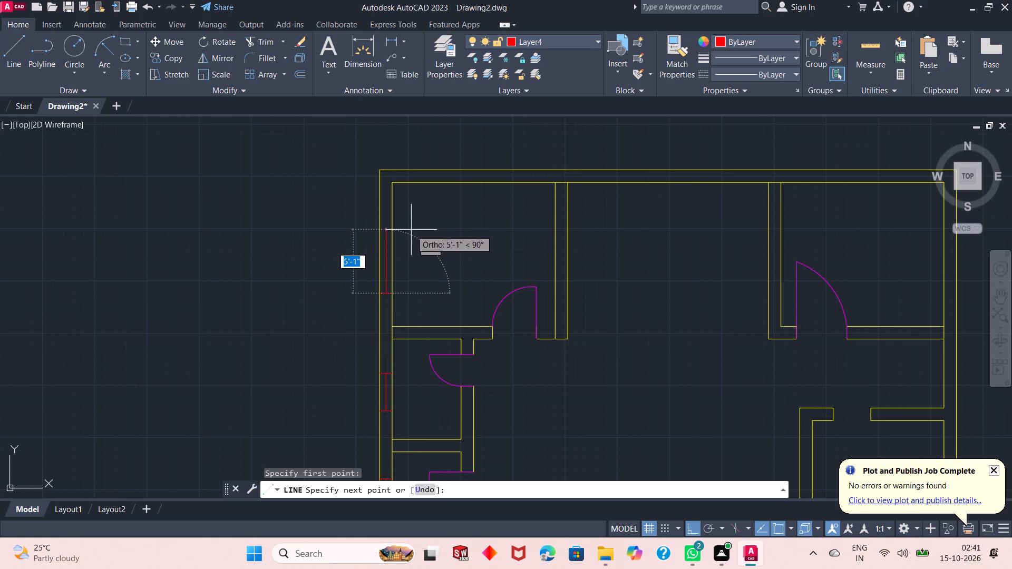
type("5'")
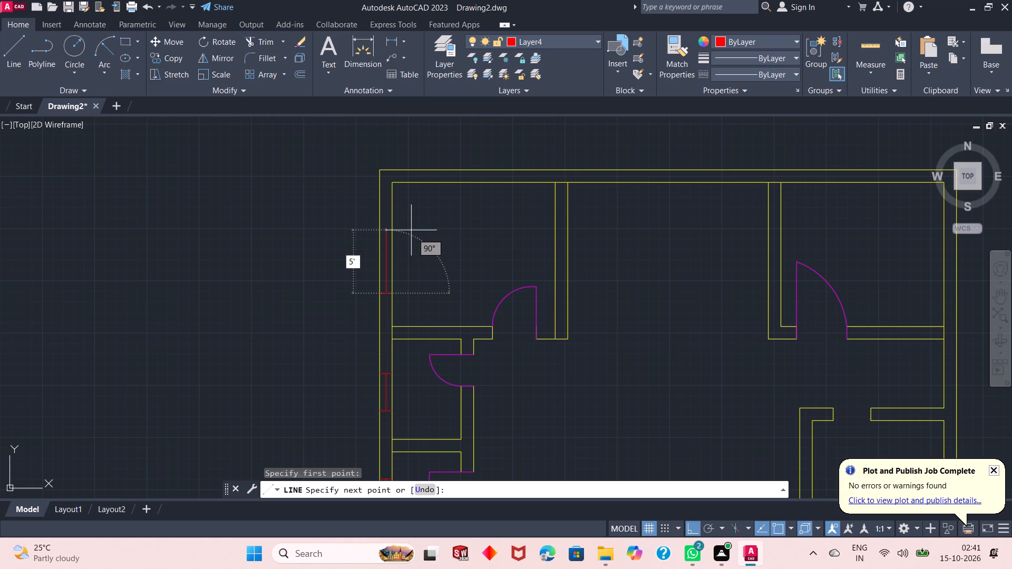
key("Return")
Close the window's upper end with lines from the centre line's top endpoint to the inner wall face and back to the outer face.
scroll(411, 230, "up", 3)
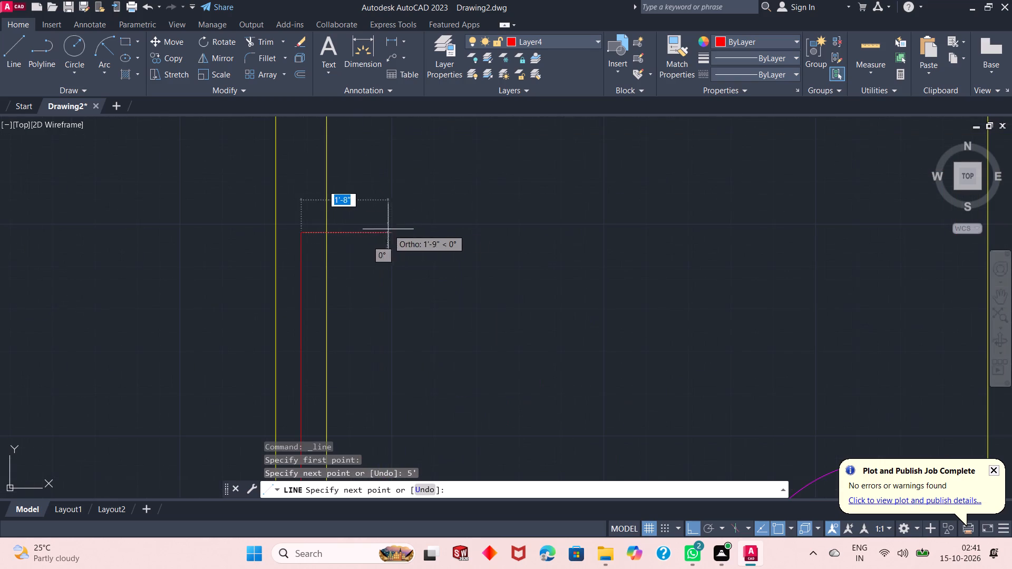
left_click(326, 232)
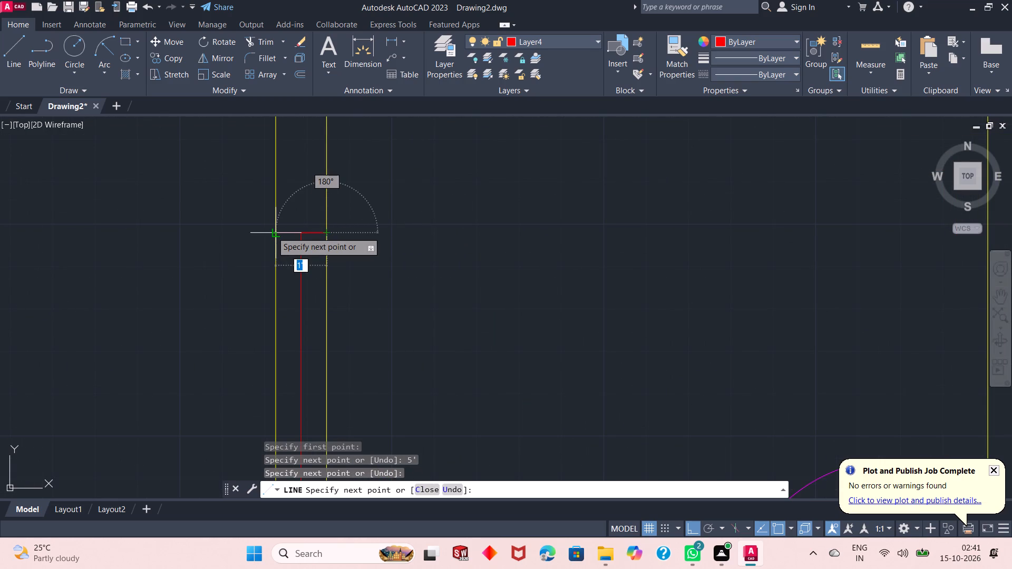
left_click(272, 232)
right_click(272, 232)
left_click(284, 239)
Draw a 1' vertical line across the top outer wall's thickness above the upper-left room, as a window's left end.
scroll(346, 230, "down", 1)
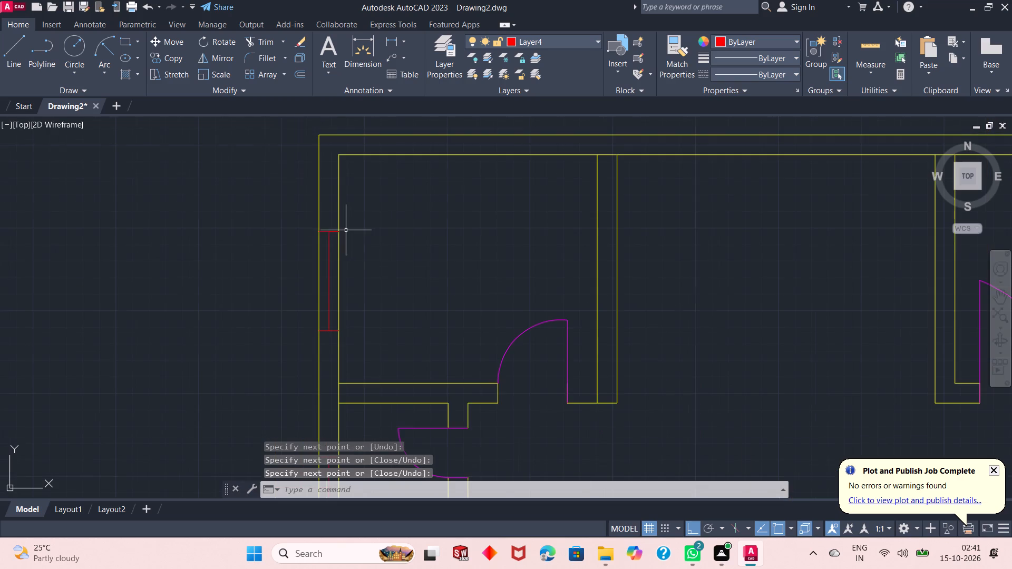
scroll(346, 230, "down", 1)
scroll(378, 274, "down", 1)
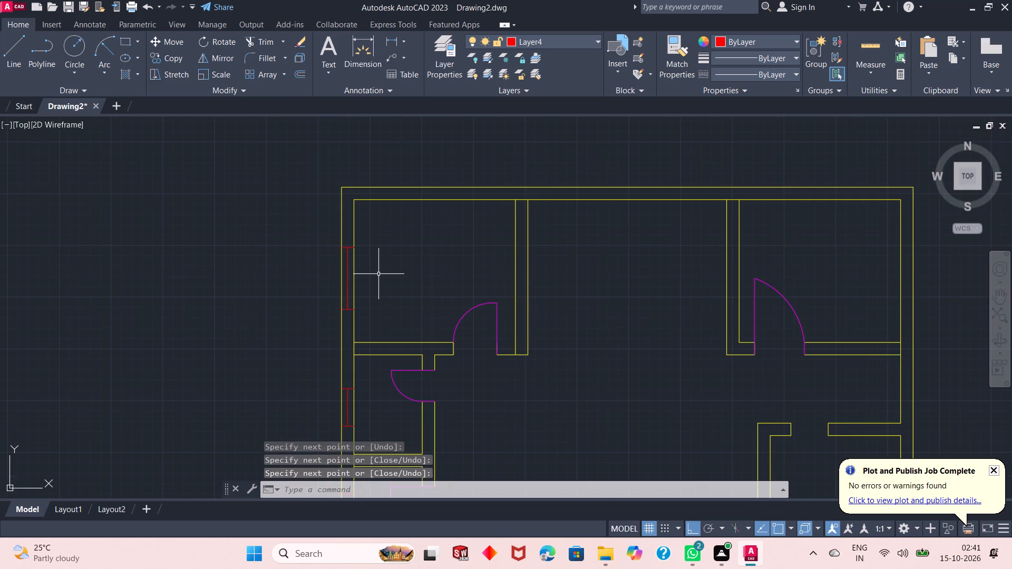
scroll(511, 179, "up", 1)
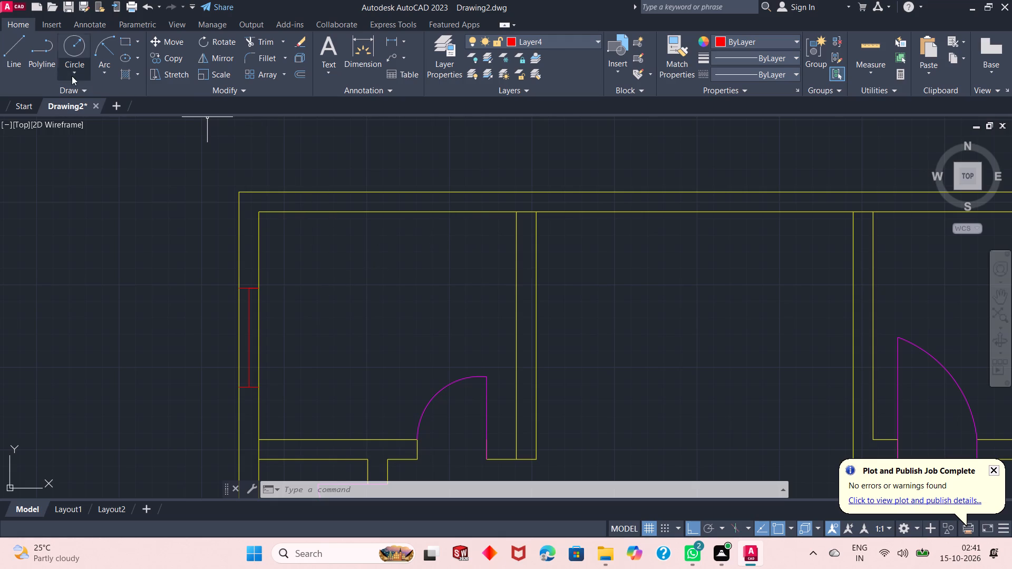
left_click(13, 54)
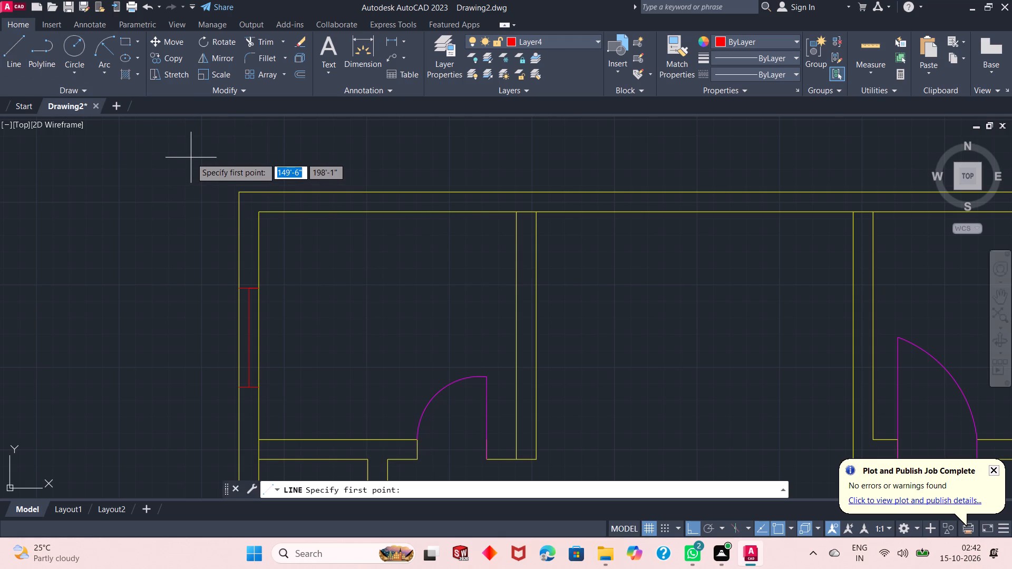
left_click(303, 192)
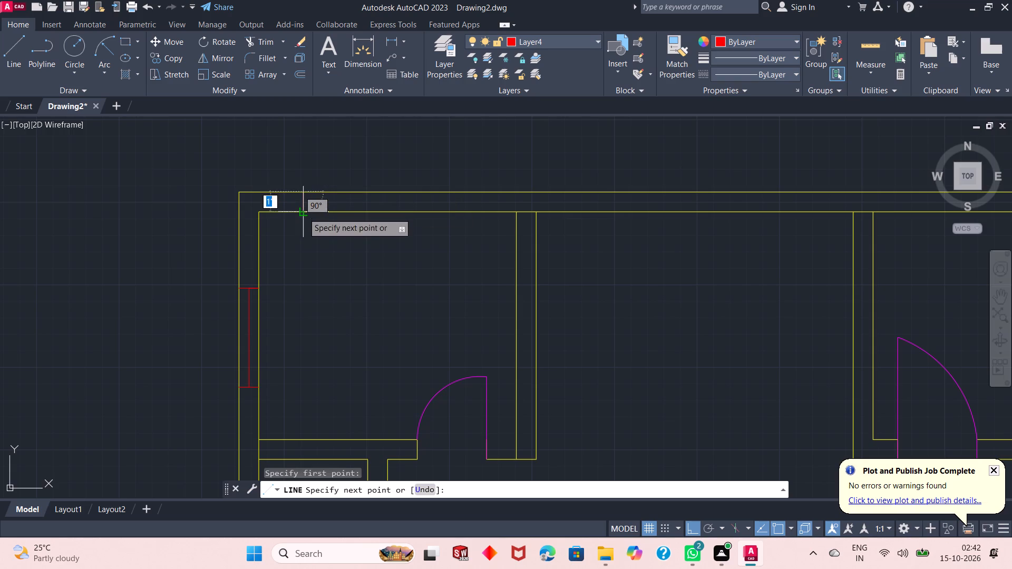
left_click(303, 213)
right_click(307, 159)
left_click(316, 169)
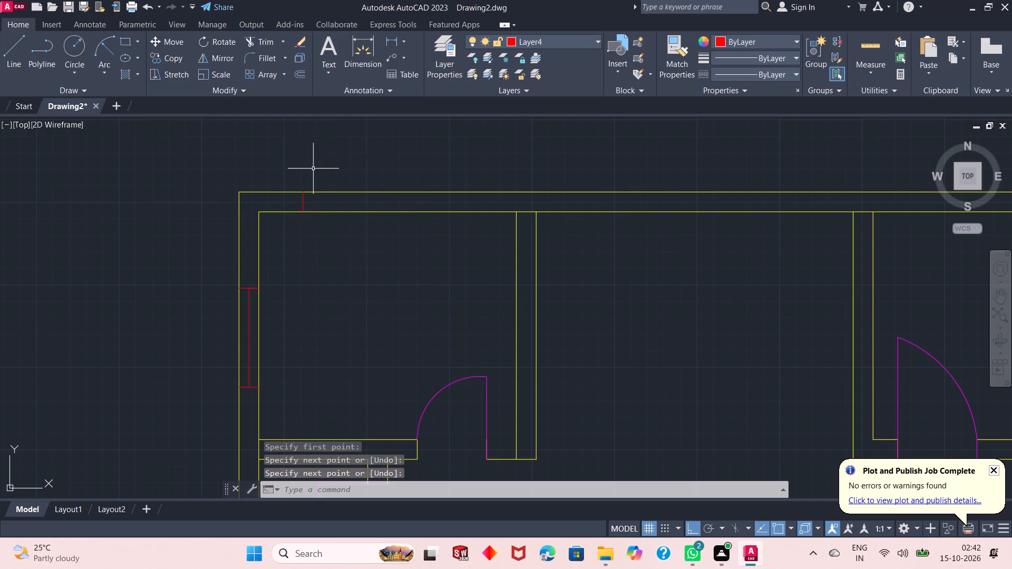
Draw a 5' horizontal centre line rightward from the end line's midpoint and close its far end with a 1' line across the top wall.
left_click(12, 55)
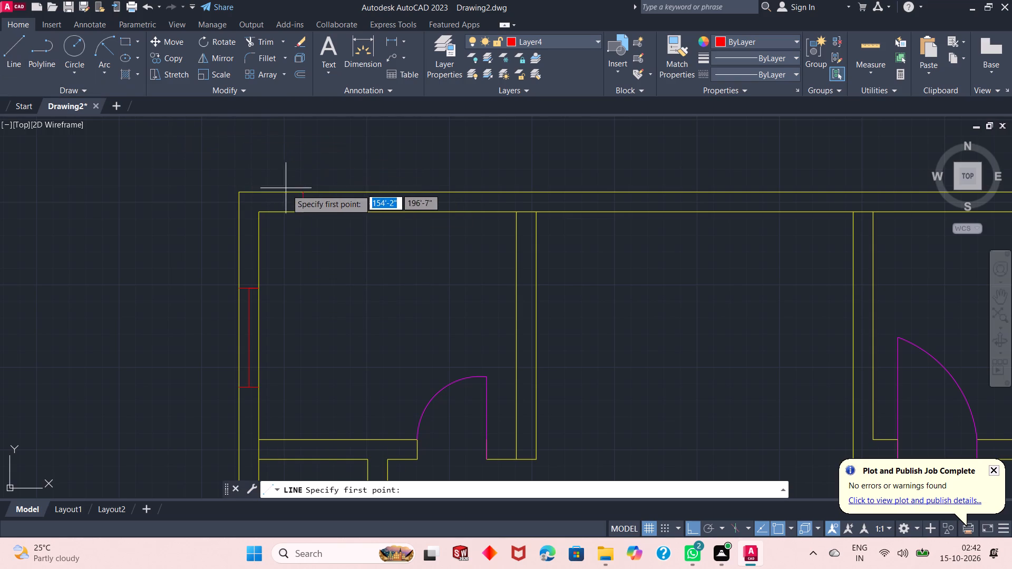
left_click(302, 204)
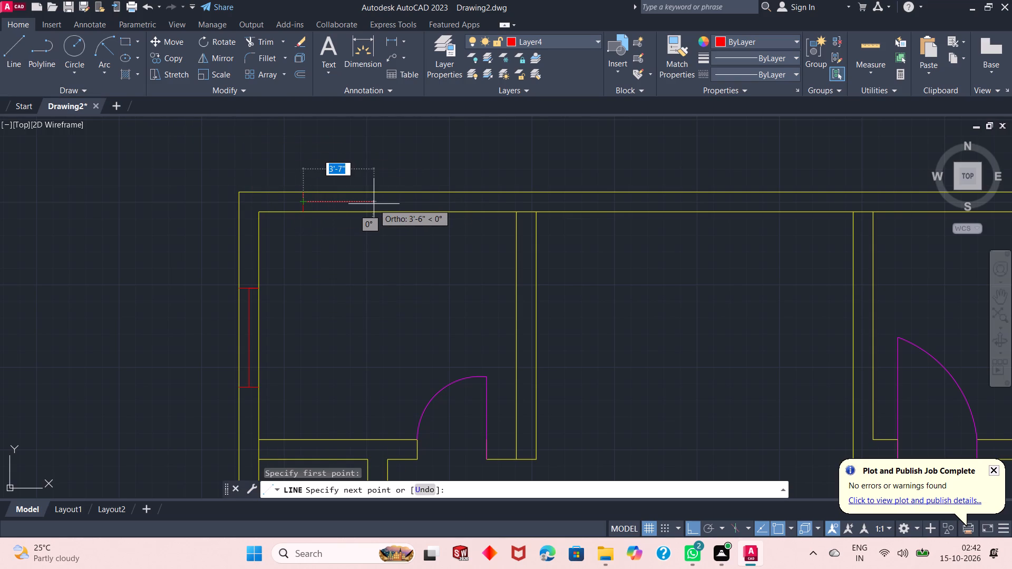
type("5'")
key("Return")
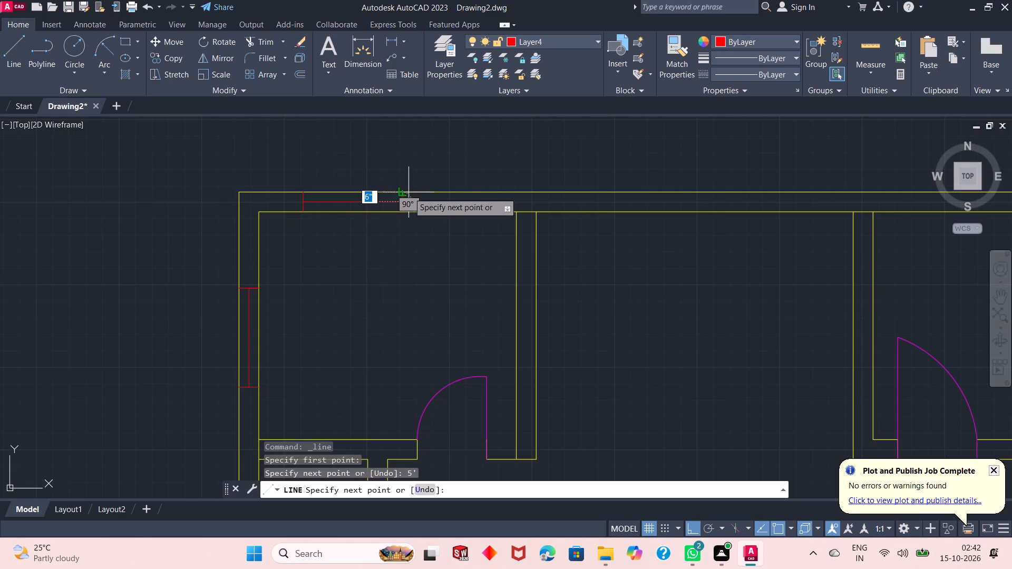
scroll(406, 190, "up", 1)
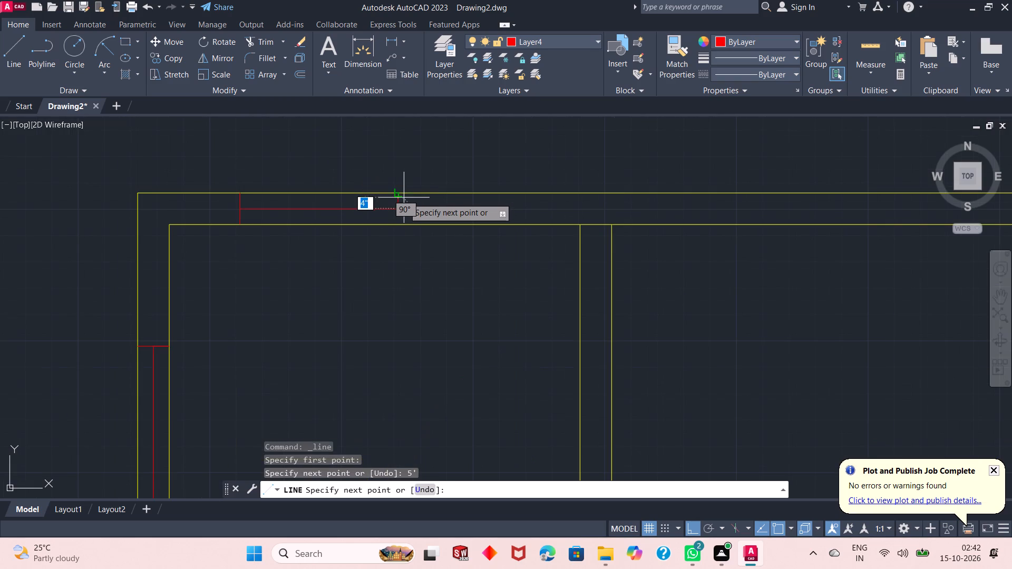
left_click(398, 194)
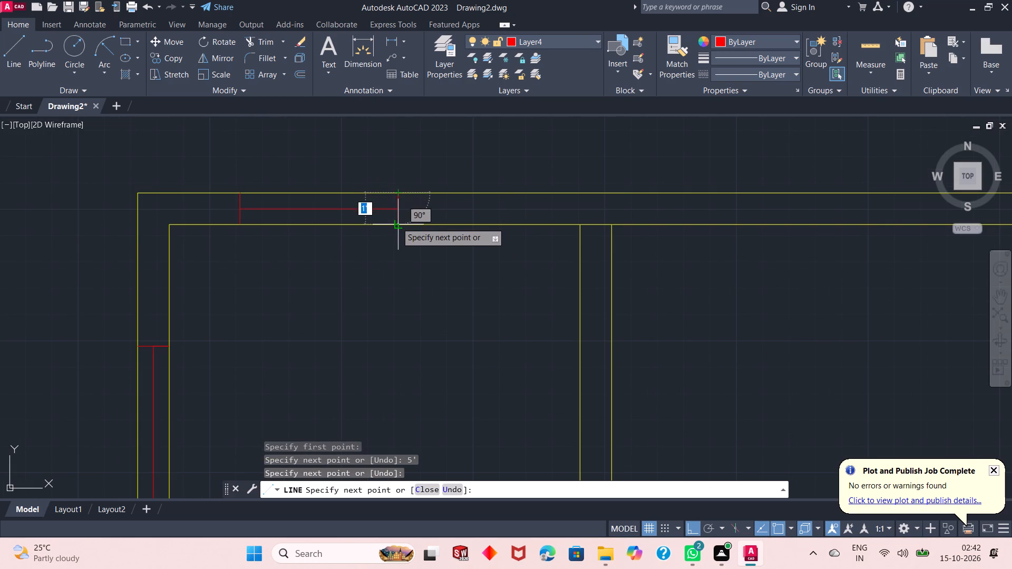
left_click(396, 223)
right_click(394, 258)
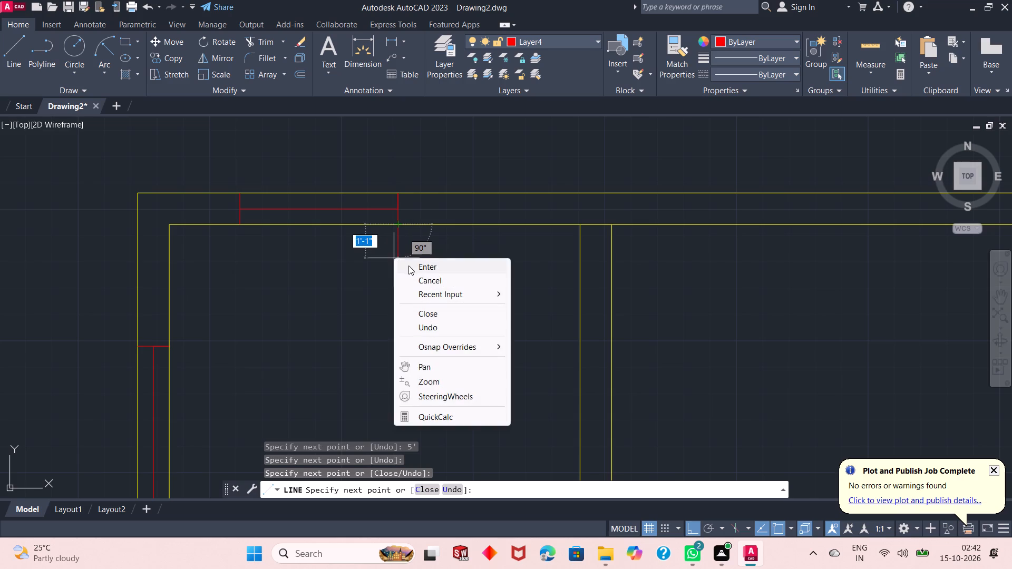
left_click(408, 266)
Copy the 5' window above the upper-left room about 16'-7" to the right along the top wall, above the middle room.
scroll(332, 244, "down", 1)
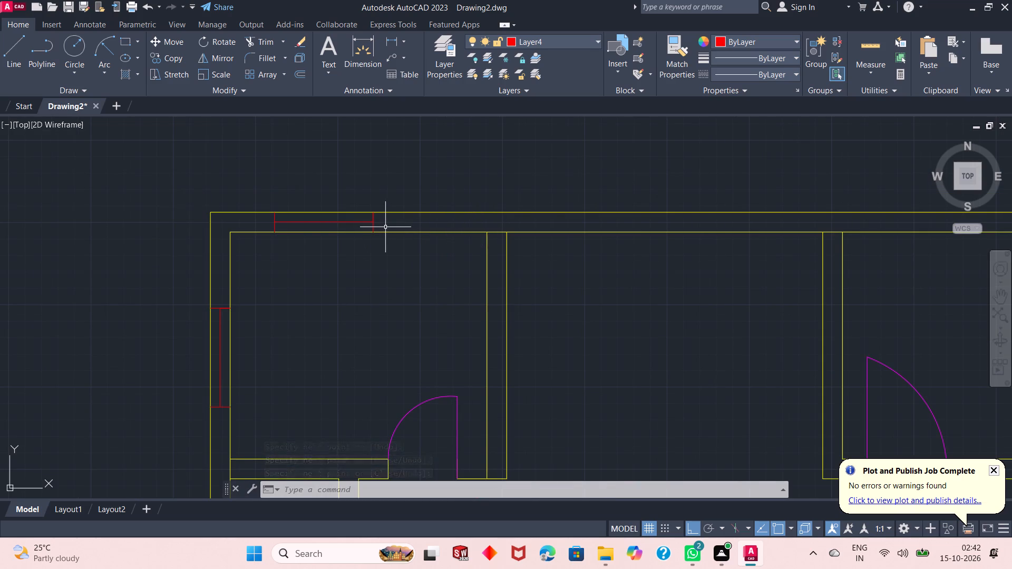
scroll(494, 217, "down", 1)
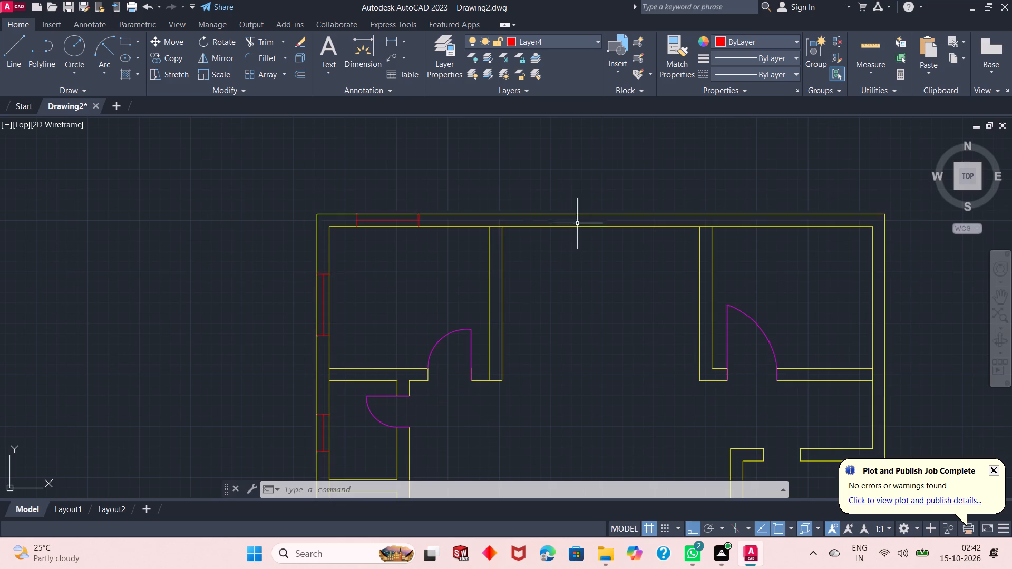
scroll(588, 230, "up", 1)
left_click(323, 210)
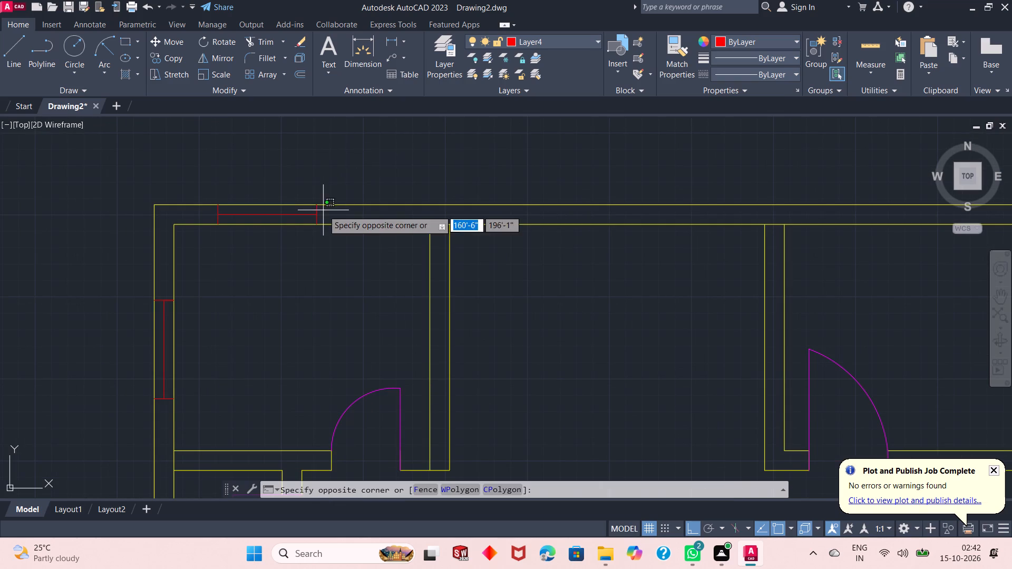
left_click(197, 220)
left_click(160, 54)
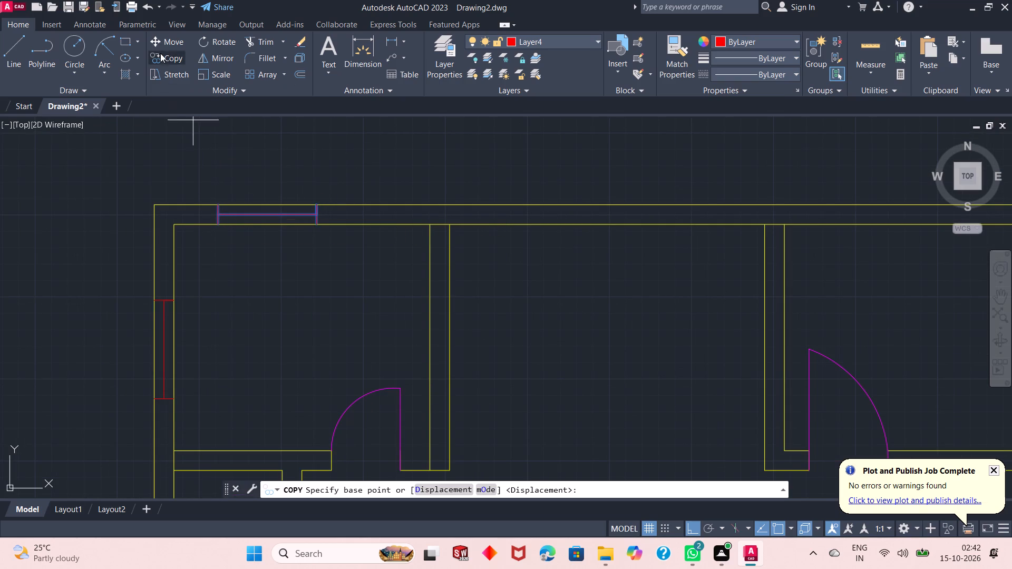
left_click(317, 224)
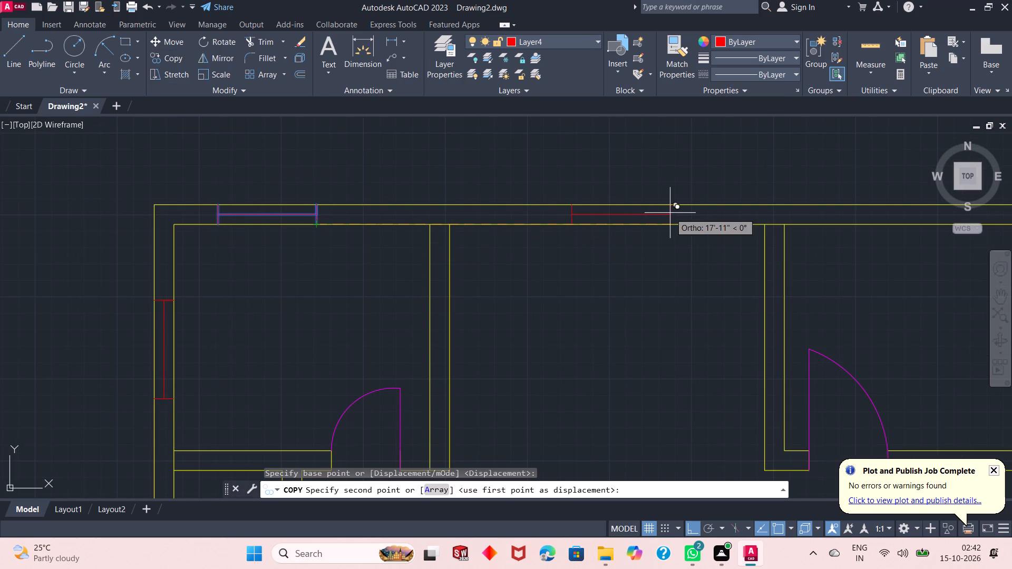
left_click(643, 263)
scroll(318, 282, "down", 2)
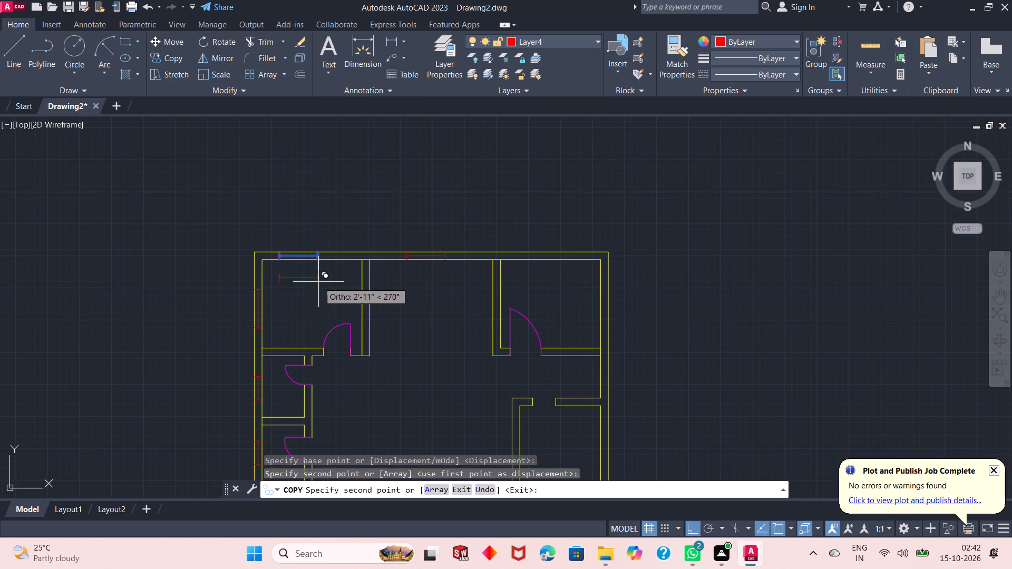
scroll(558, 282, "up", 2)
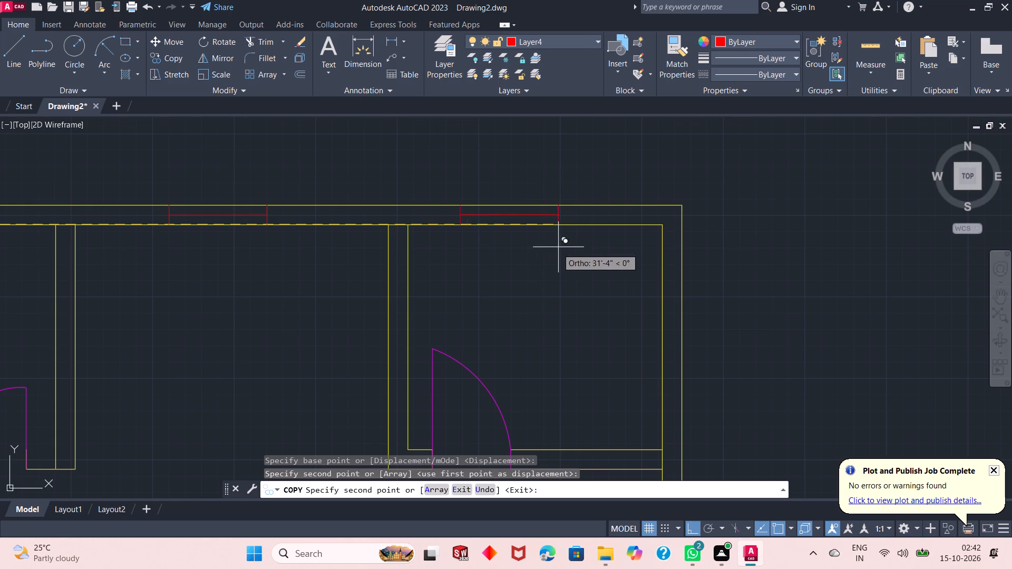
key("Escape")
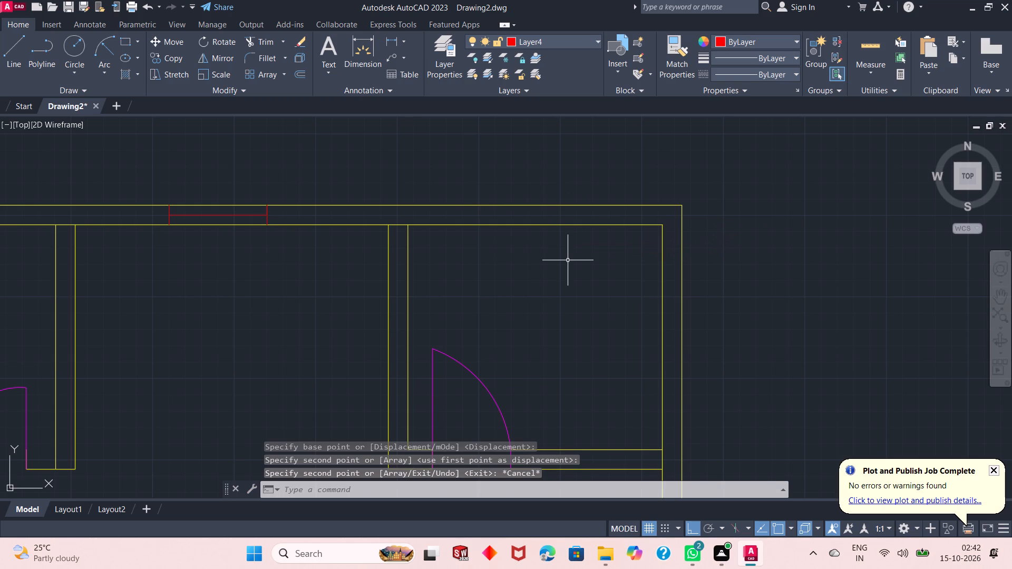
Copy the middle room's top window about 16'-1" to the right, into the top wall above the upper-right room.
left_click(283, 211)
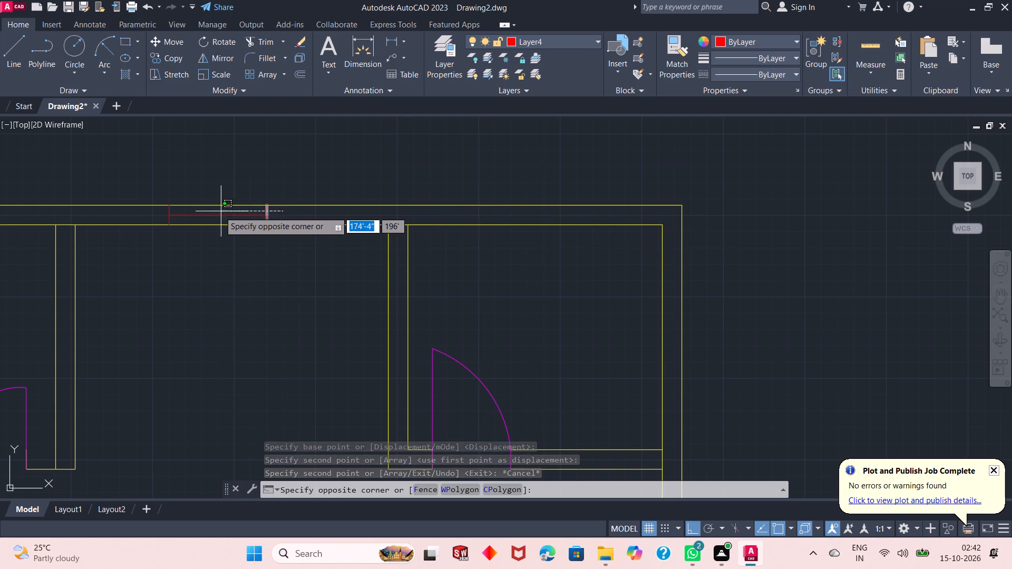
left_click(149, 221)
left_click(164, 58)
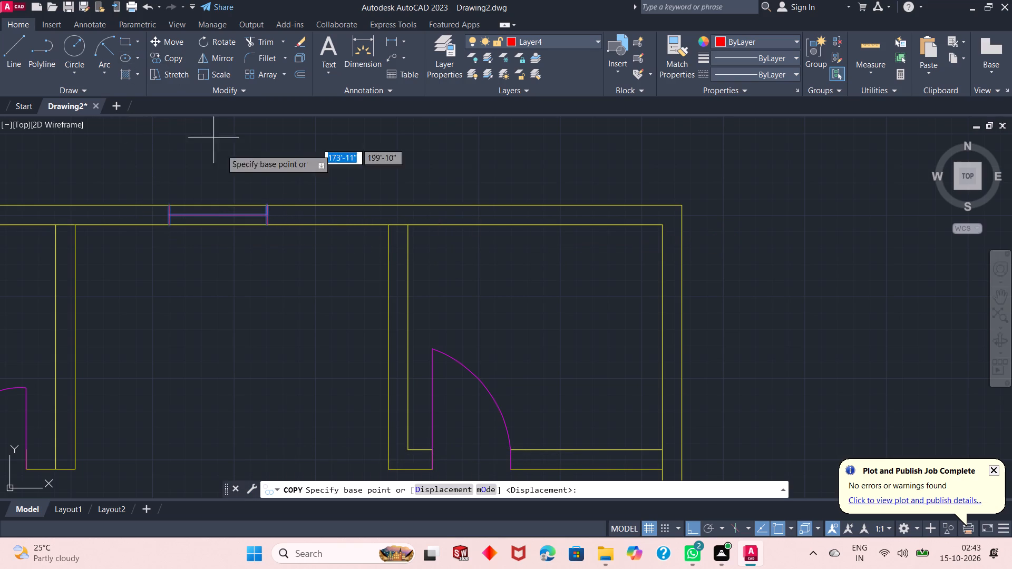
left_click(267, 222)
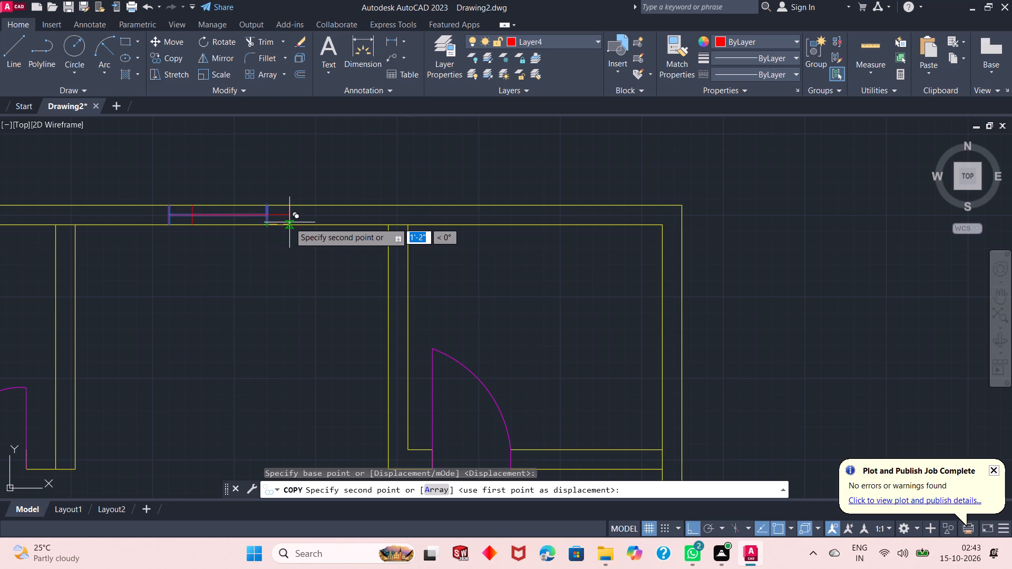
left_click(581, 224)
right_click(517, 205)
left_click(528, 213)
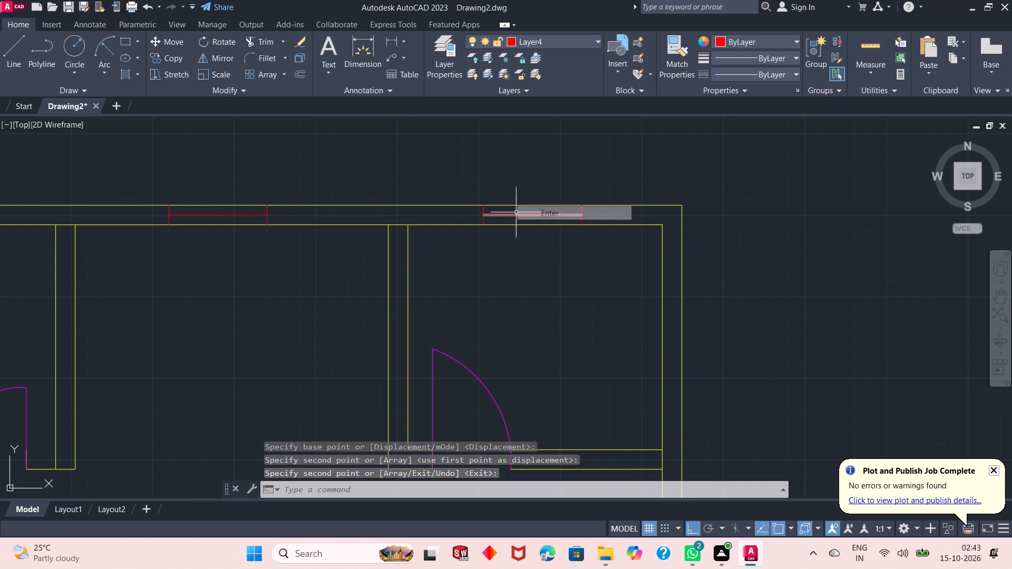
Draw a 1' horizontal line across the right outer wall beside the upper-right room, as a window's upper end.
scroll(478, 200, "down", 2)
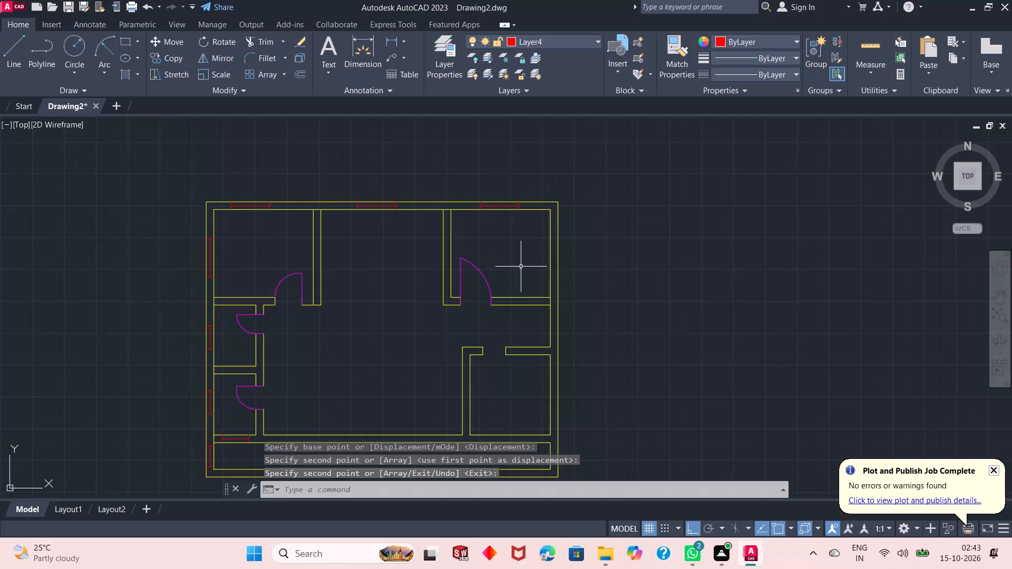
scroll(580, 280, "up", 1)
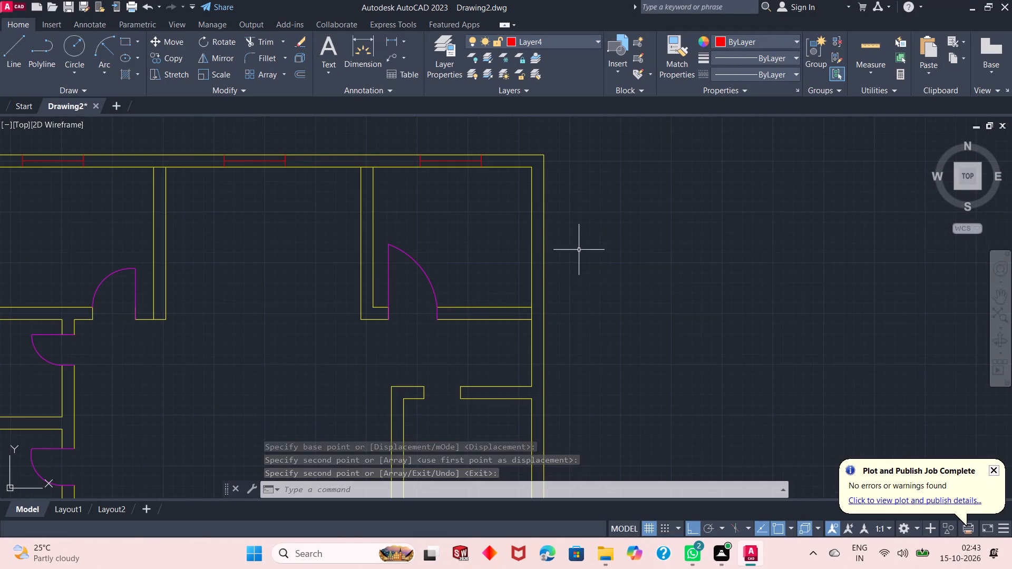
right_click(598, 215)
left_click(627, 236)
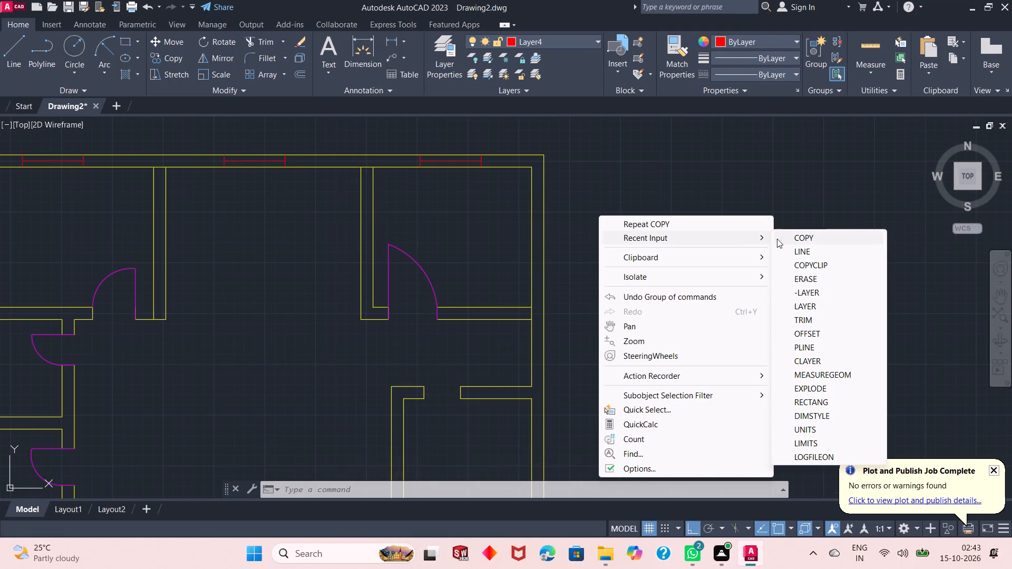
left_click(785, 248)
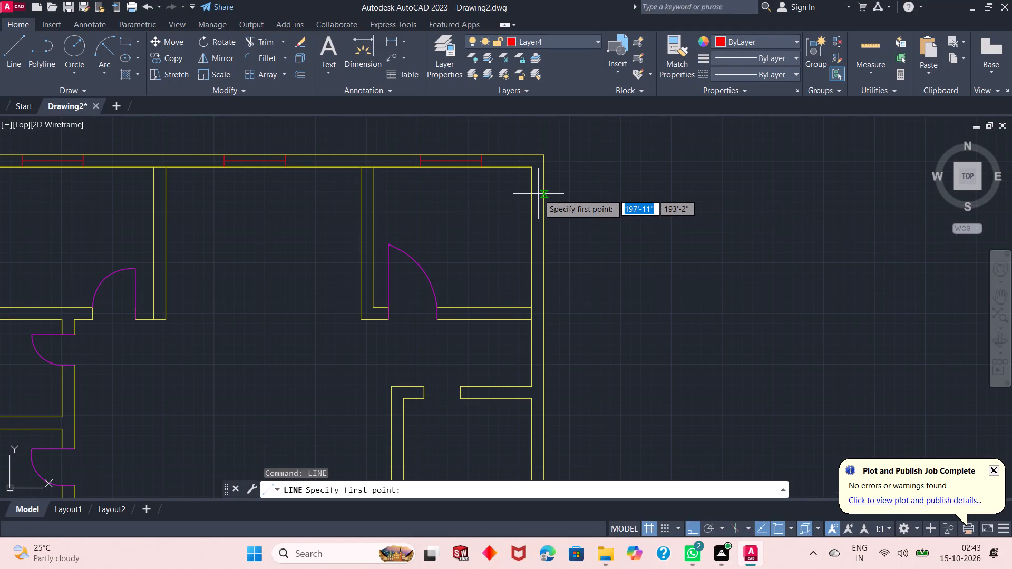
left_click(530, 191)
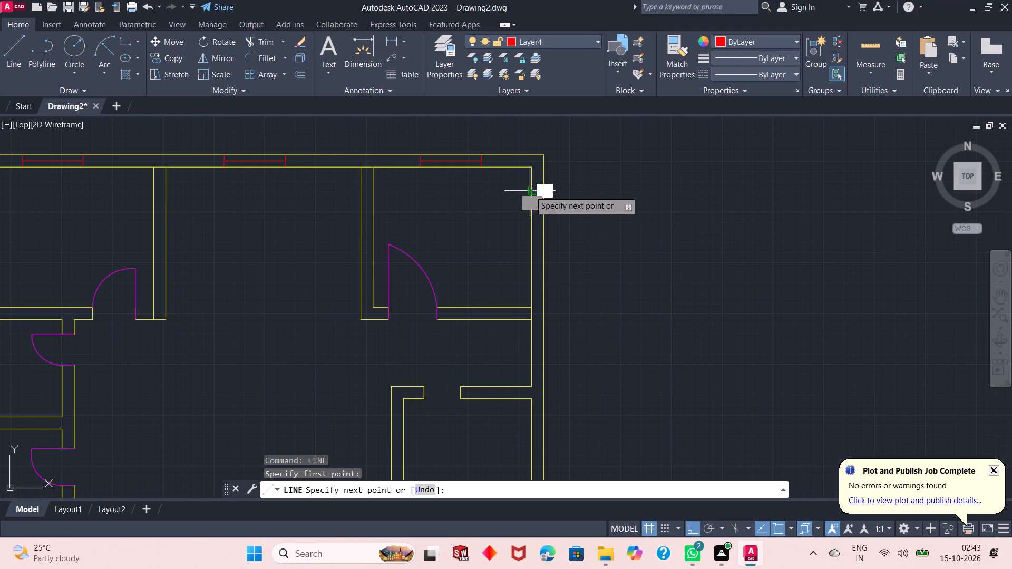
left_click(544, 193)
right_click(544, 193)
left_click(577, 194)
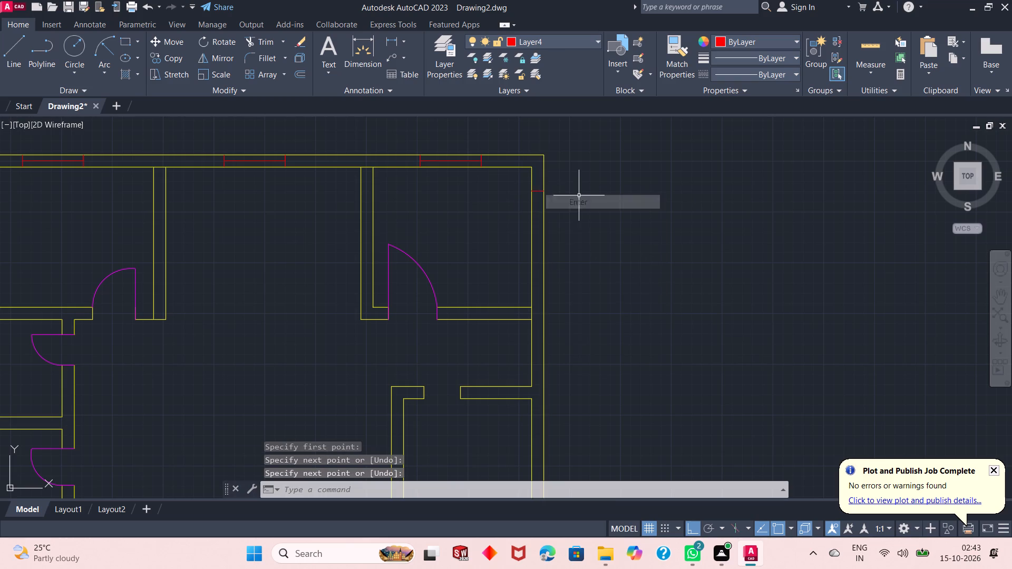
Draw a 5' vertical centre line downward from the end line's midpoint and close its lower end with a line across the right wall.
scroll(569, 181, "down", 1)
scroll(572, 180, "up", 2)
right_click(591, 180)
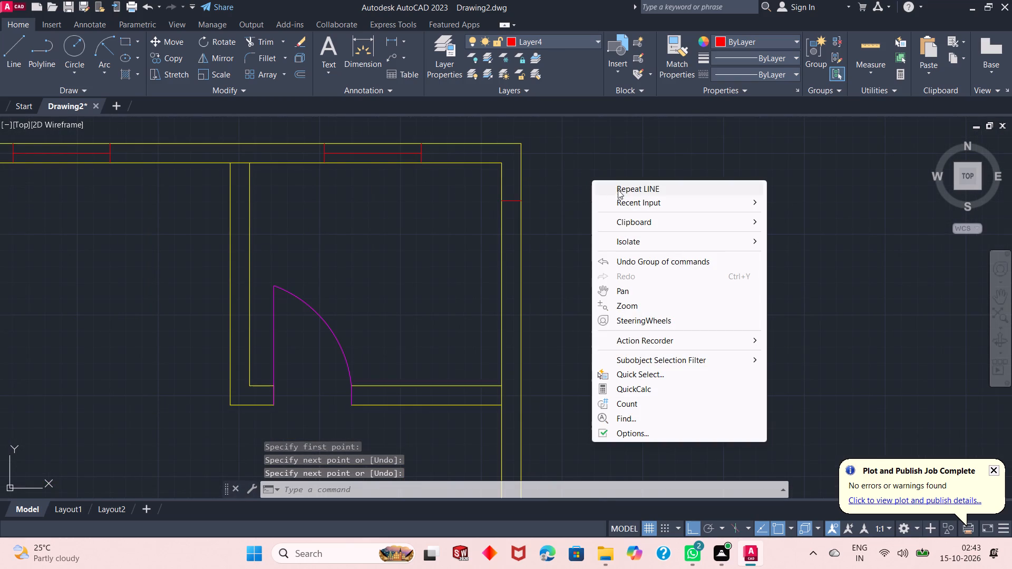
left_click(629, 199)
left_click(648, 192)
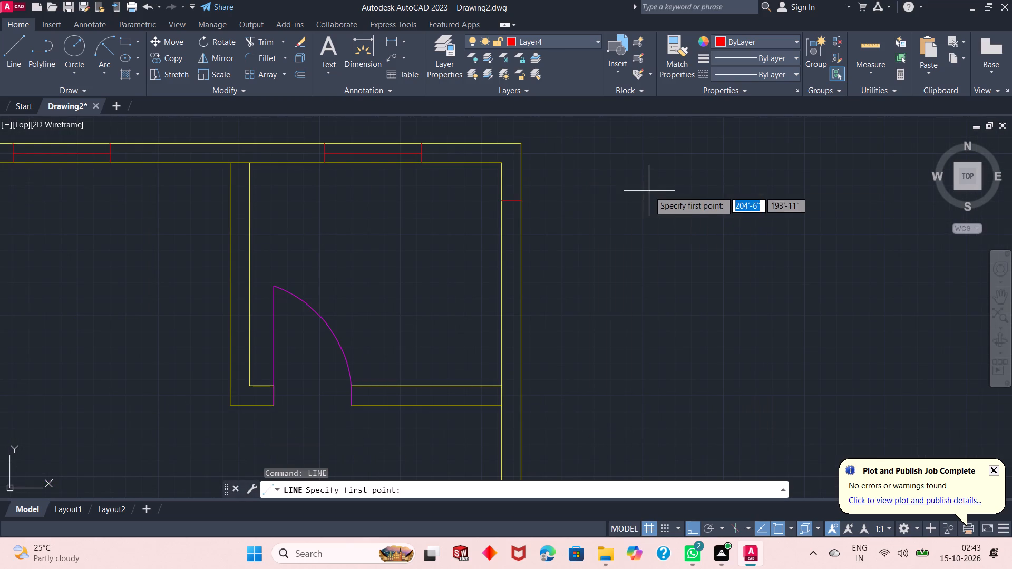
left_click(511, 201)
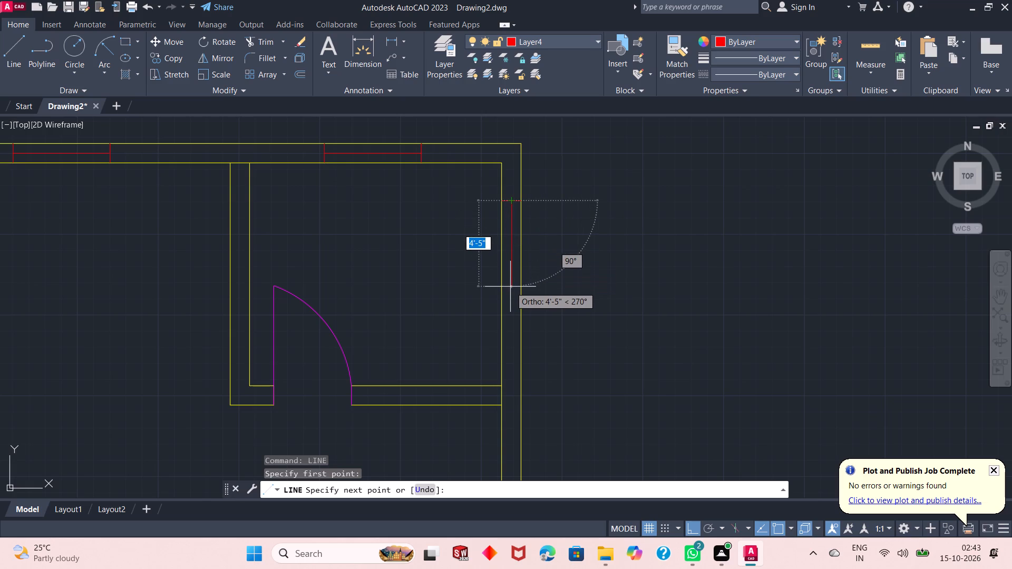
type("5'")
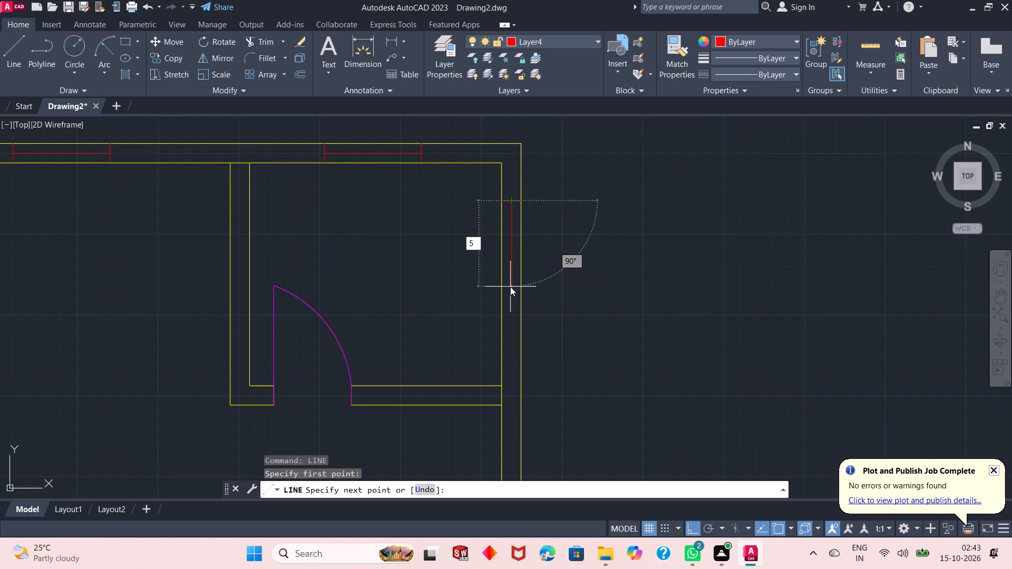
key("Return")
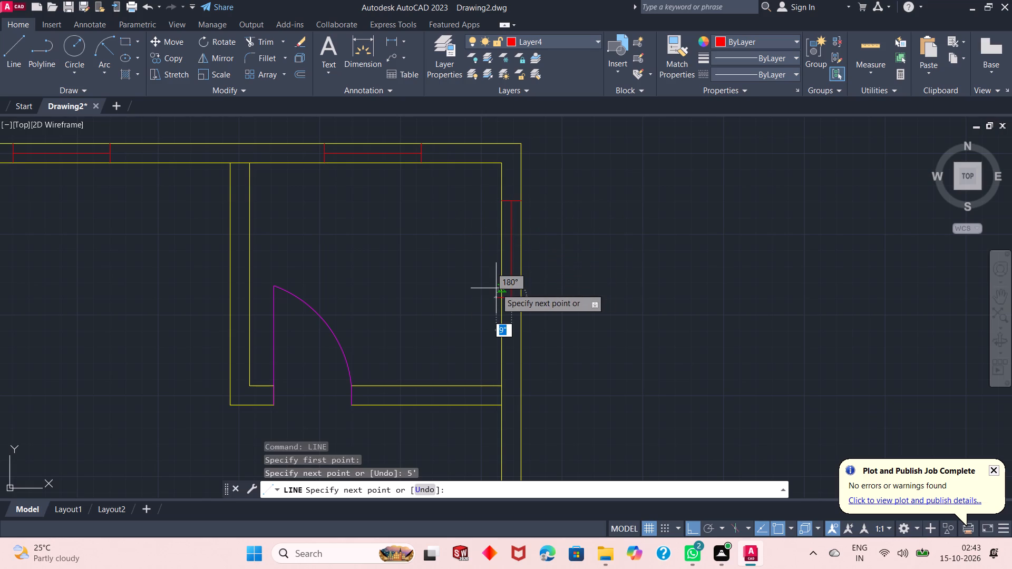
left_click(499, 298)
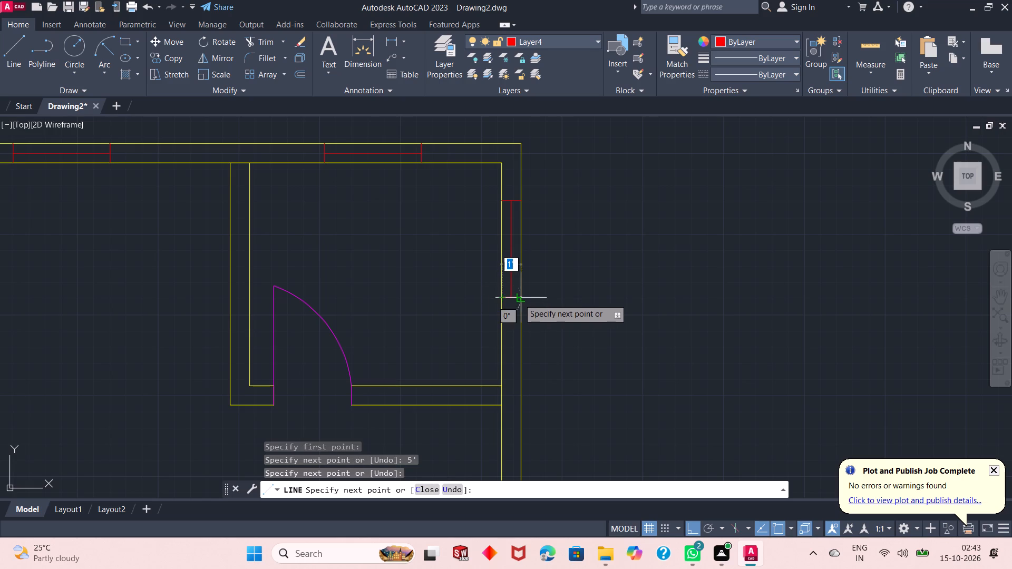
left_click(520, 300)
right_click(538, 289)
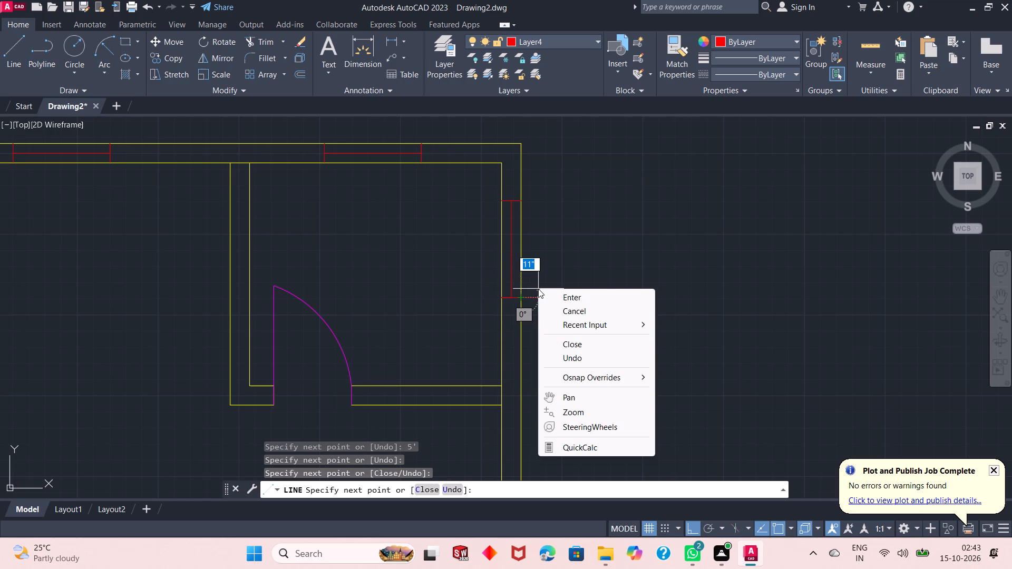
left_click(596, 295)
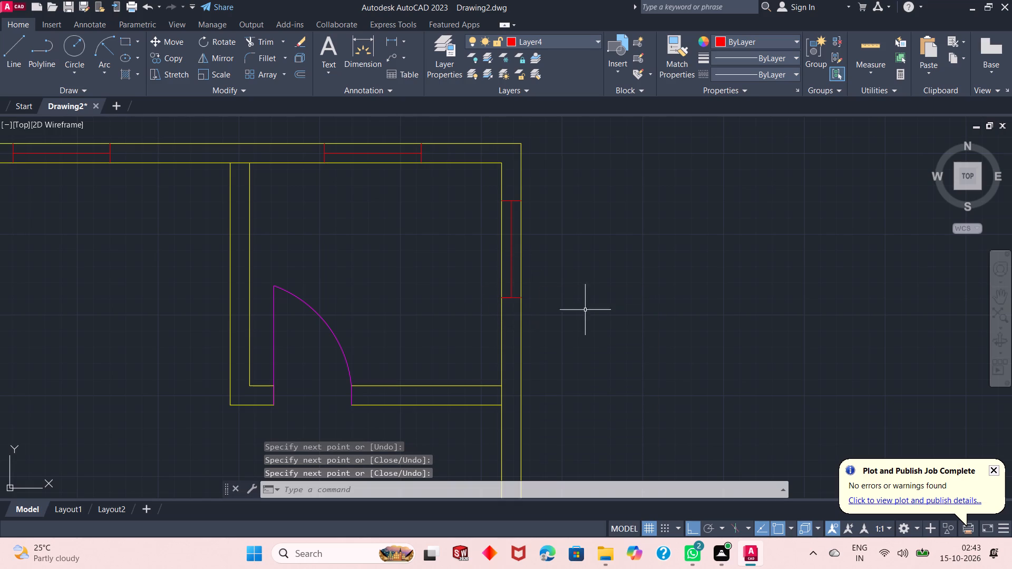
Draw a 1' horizontal line across the right outer wall just below the upper-right room, as another window's upper end.
scroll(537, 257, "down", 2)
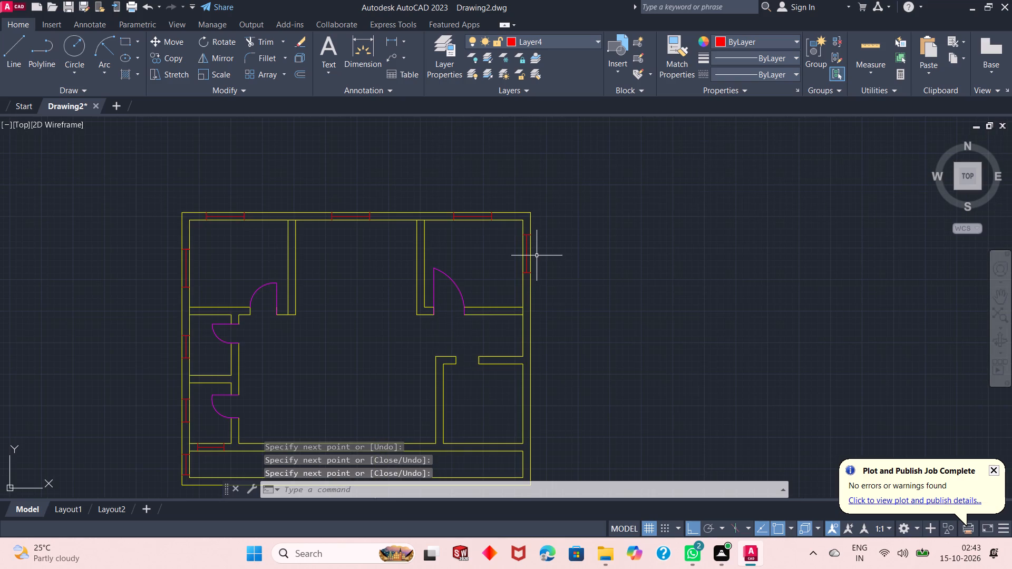
scroll(536, 271, "down", 1)
scroll(522, 316, "up", 2)
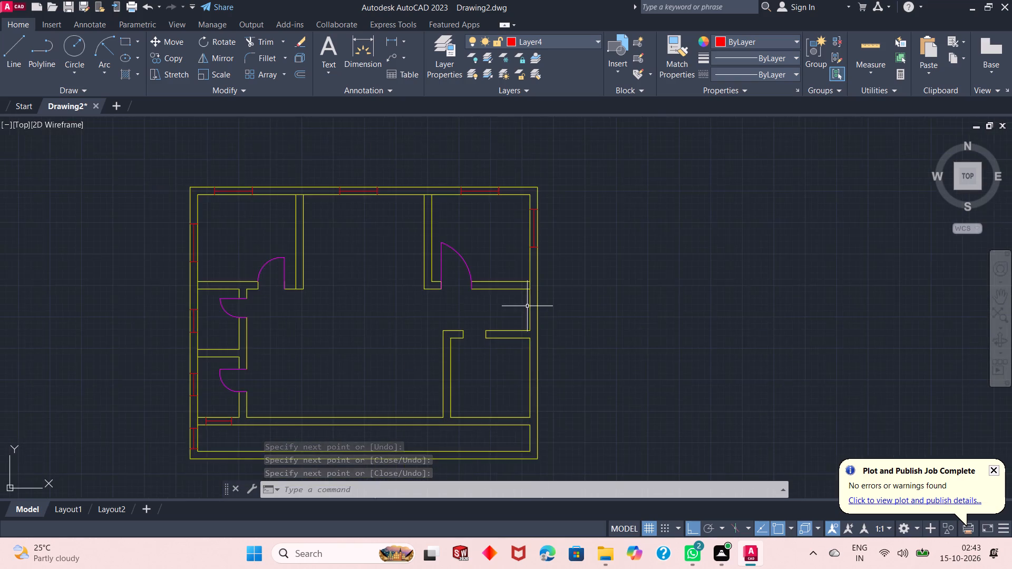
scroll(527, 306, "up", 1)
right_click(629, 278)
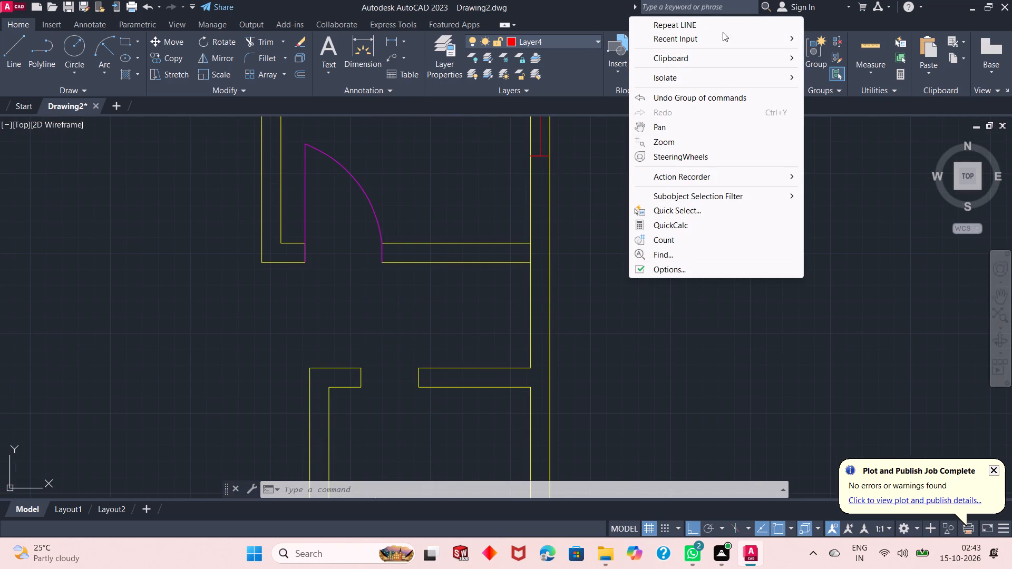
left_click(723, 24)
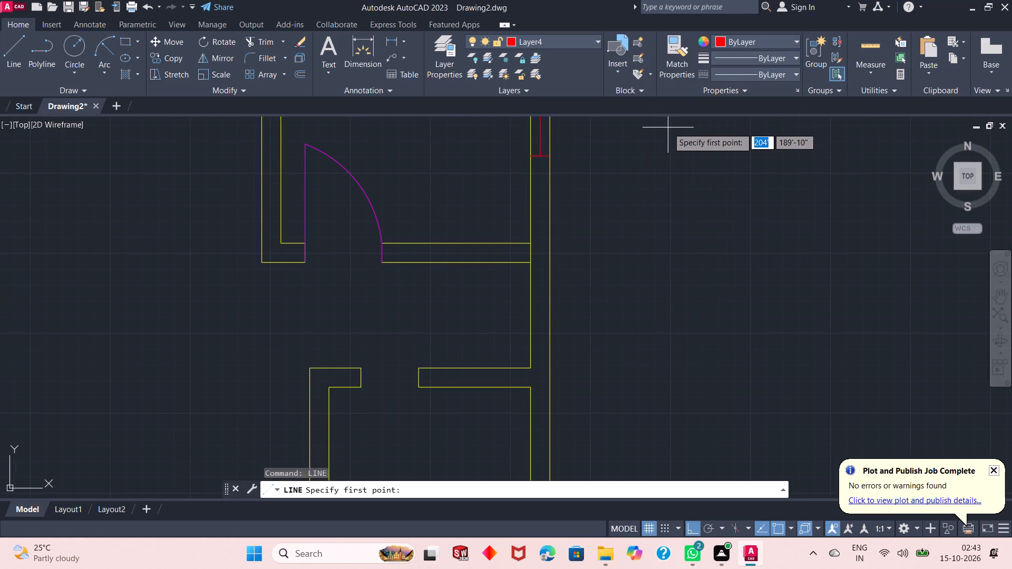
left_click(532, 284)
left_click(549, 284)
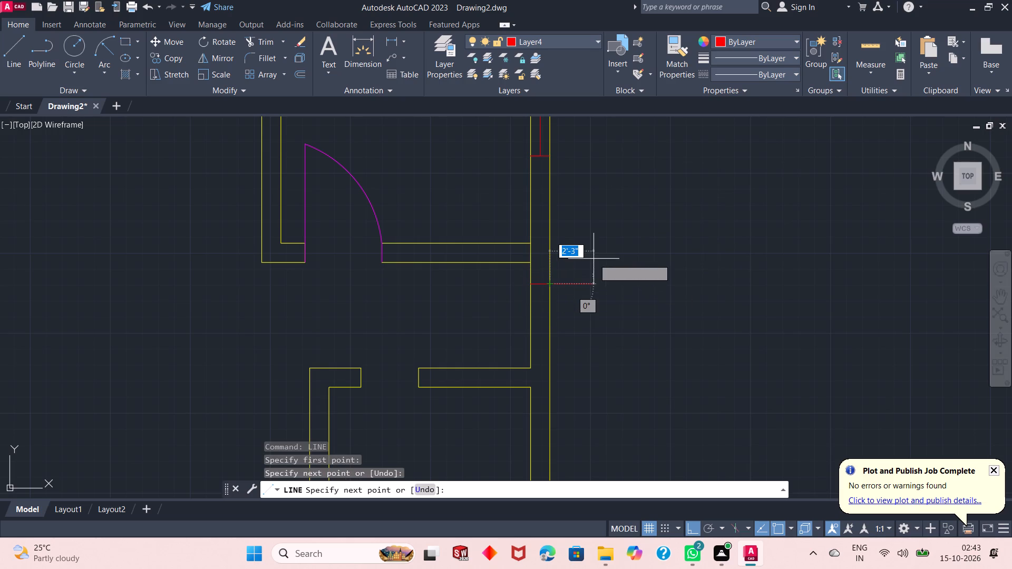
right_click(593, 259)
left_click(619, 262)
Draw a 3' vertical centre line downward from the end line's midpoint and close its lower end with a line across the right wall.
right_click(200, 190)
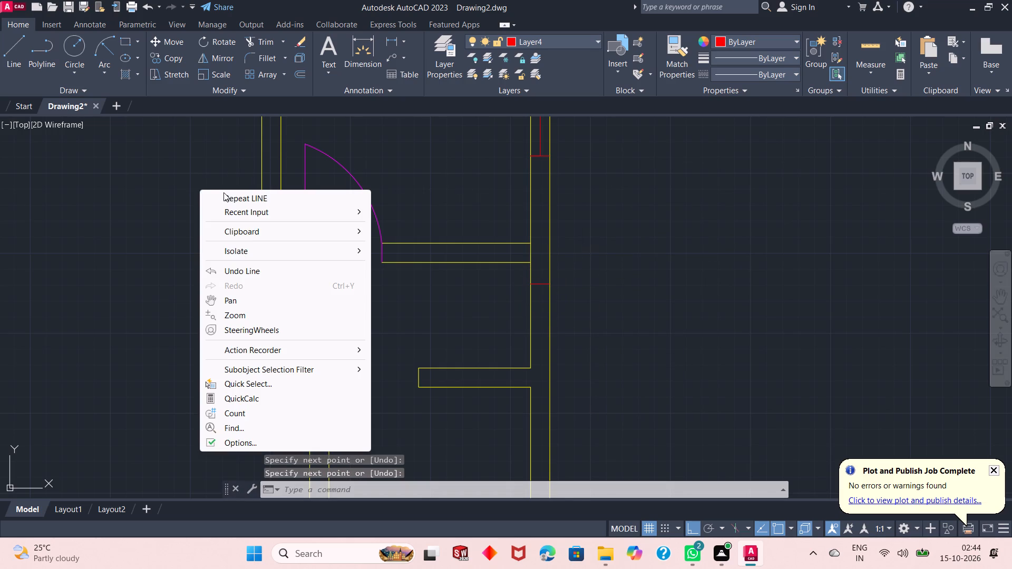
left_click(238, 197)
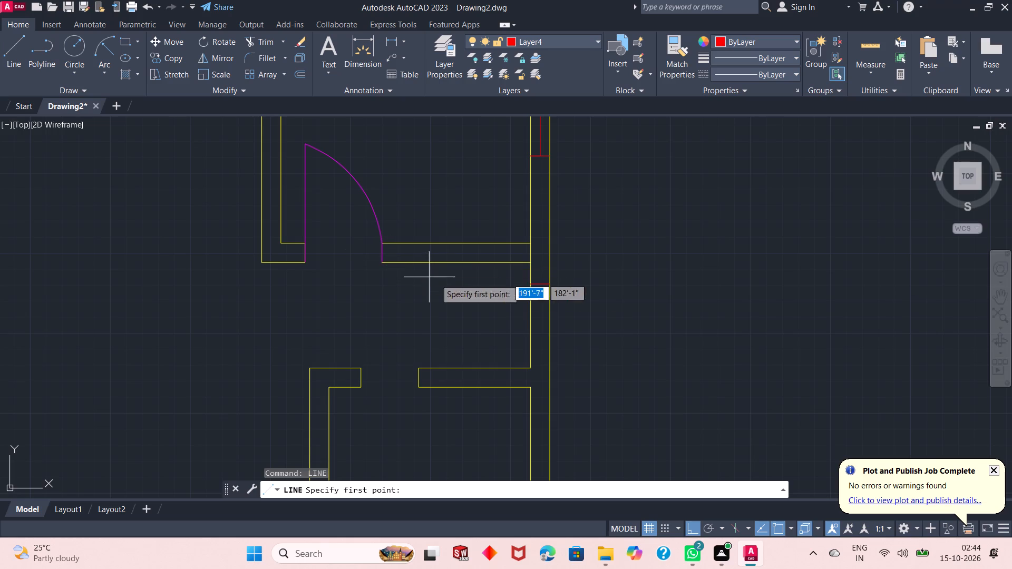
left_click(537, 281)
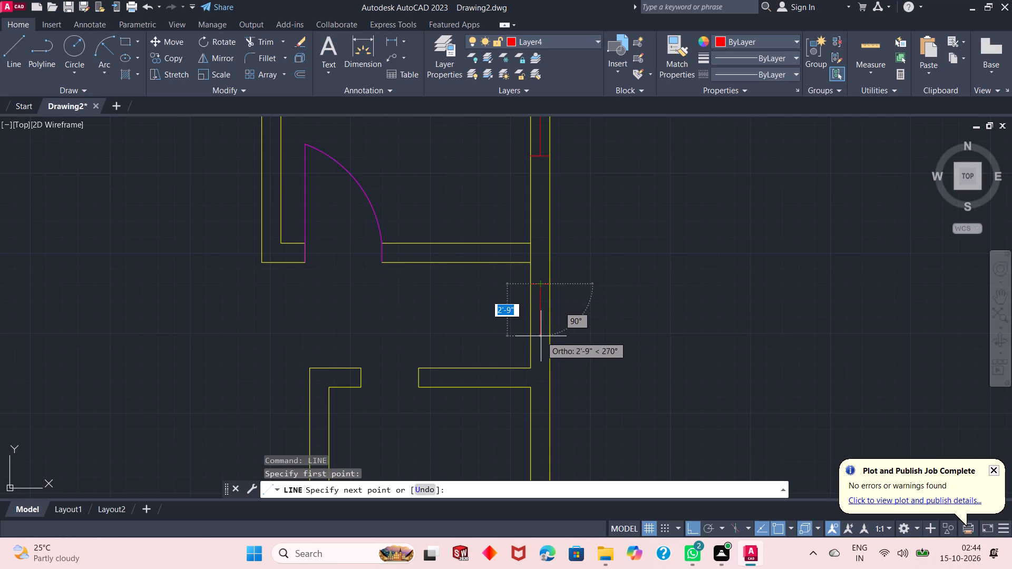
type("3'")
key("Return")
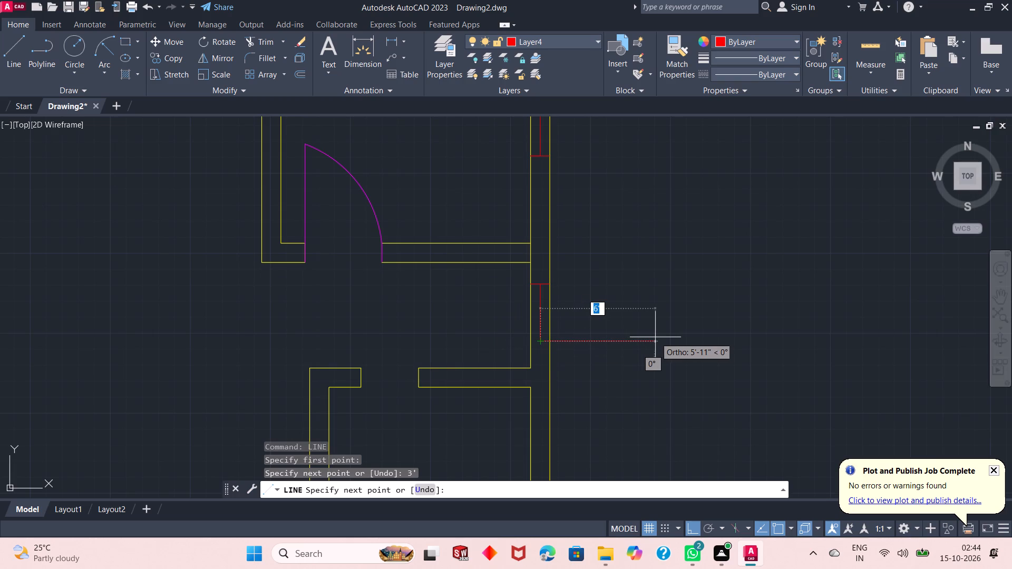
left_click(548, 342)
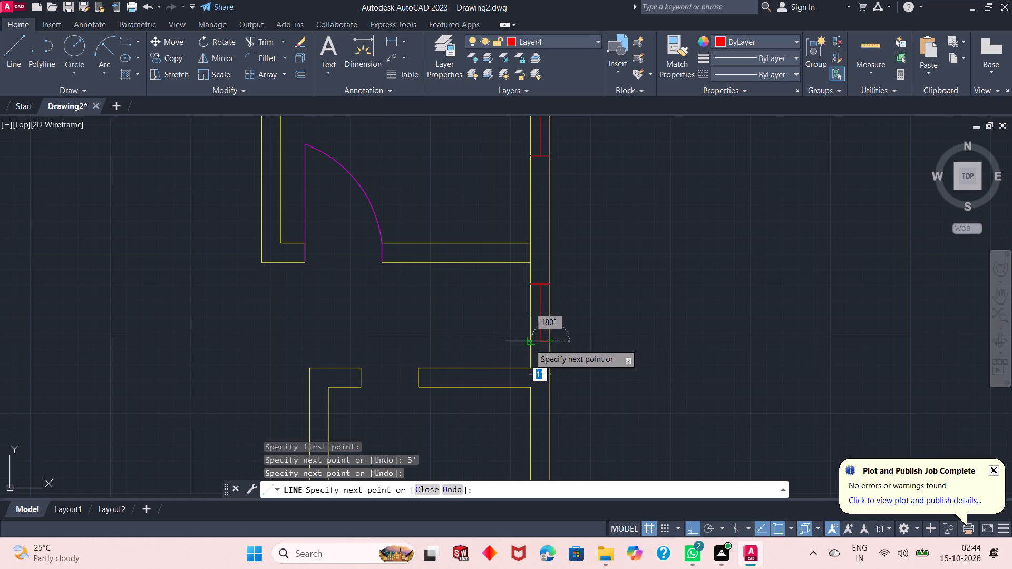
left_click(529, 343)
right_click(604, 322)
left_click(645, 326)
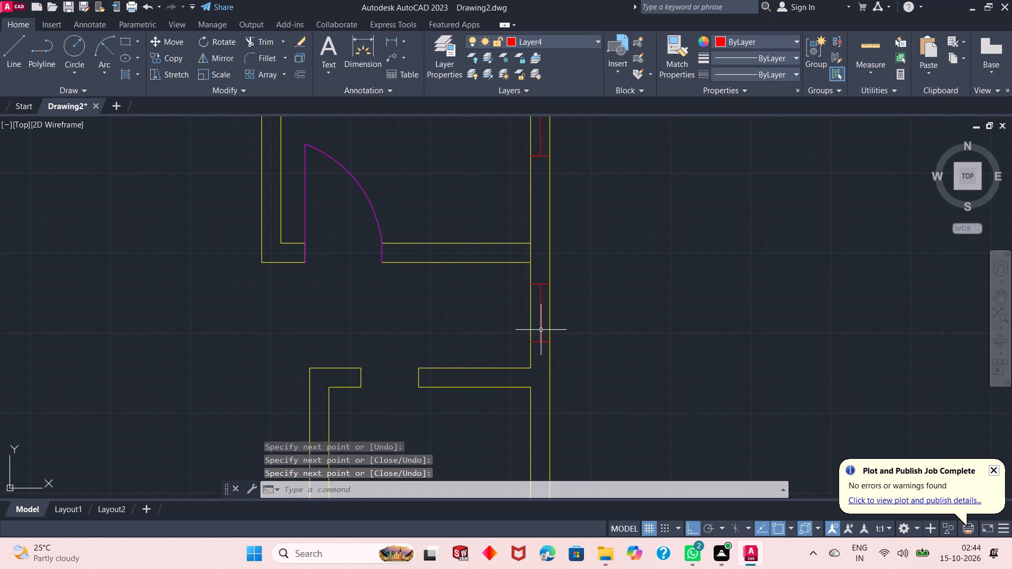
Draw a 1' horizontal line across the right outer wall beside the upper part of the lower-right room, as a window's upper end.
scroll(558, 286, "down", 2)
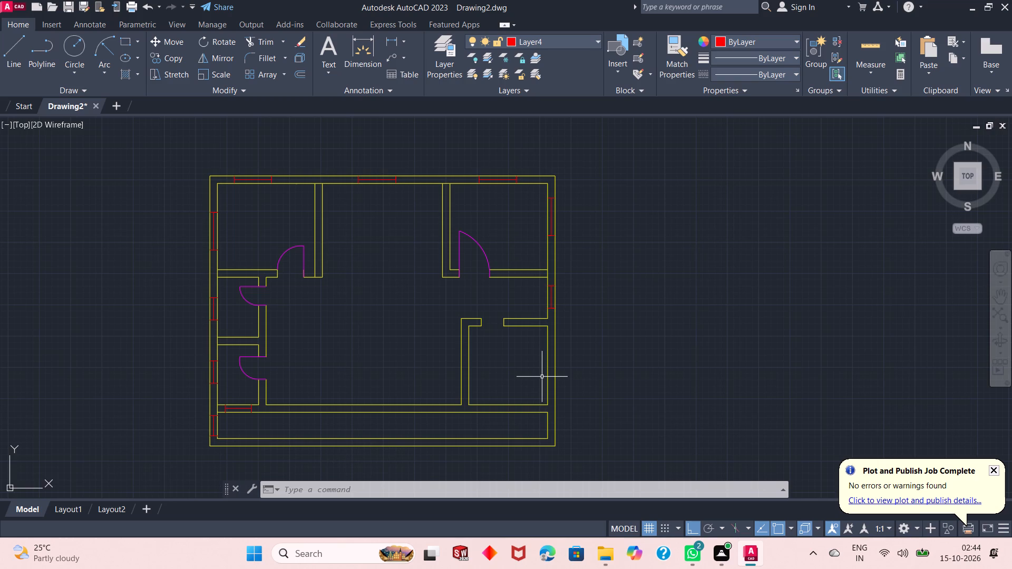
right_click(615, 278)
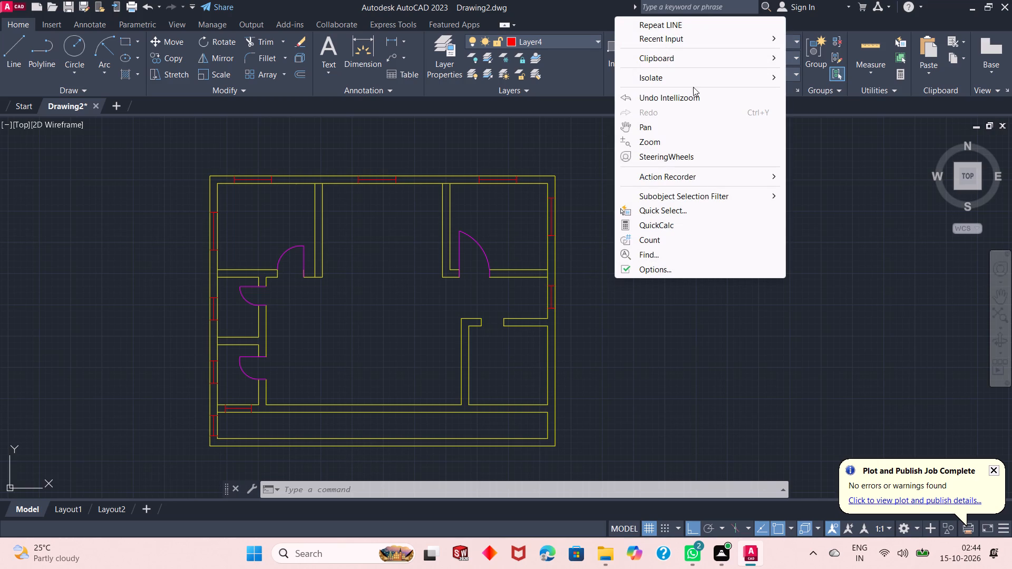
left_click(703, 24)
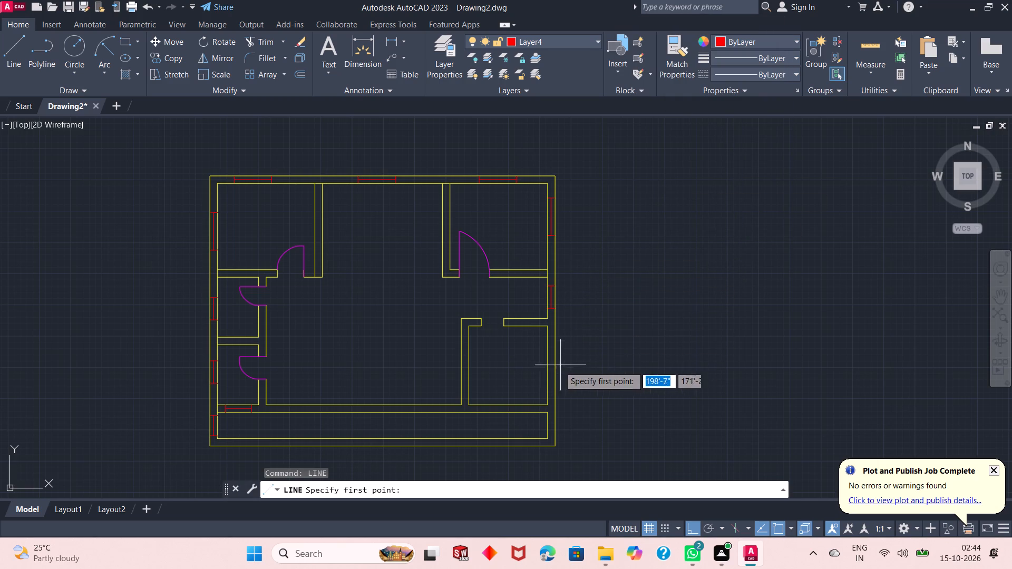
scroll(547, 394, "up", 1)
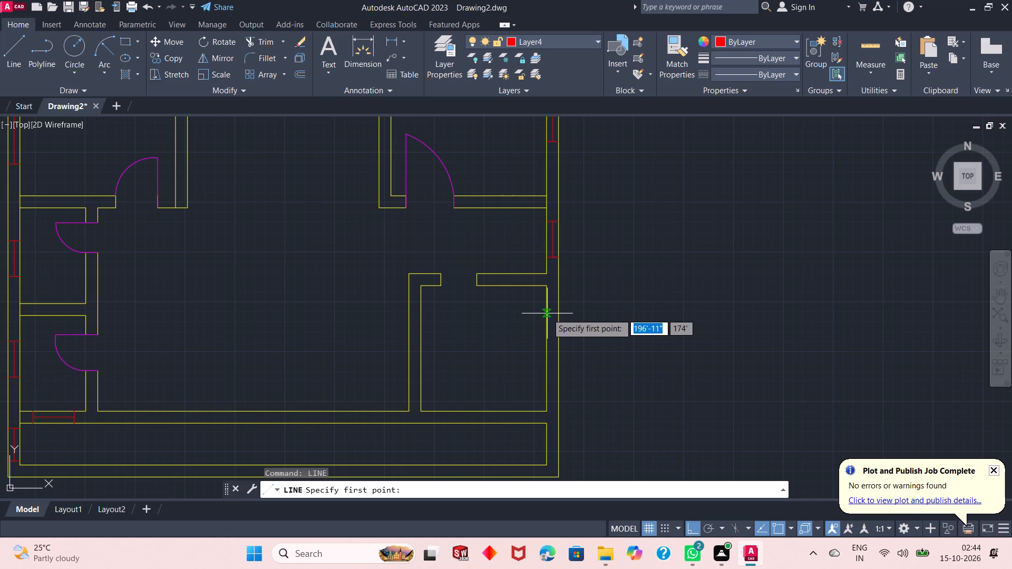
left_click(547, 312)
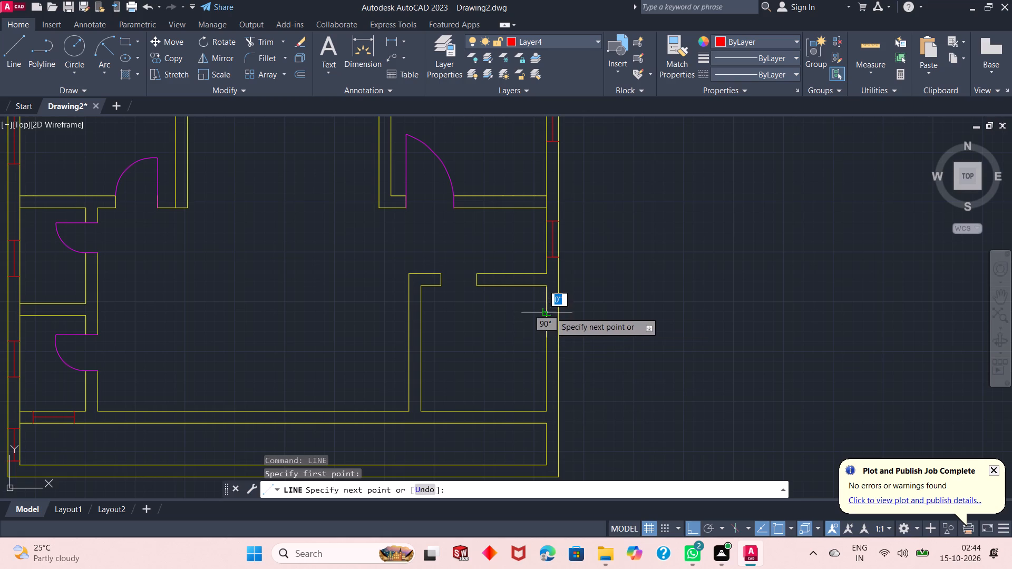
left_click(559, 312)
right_click(588, 305)
left_click(606, 308)
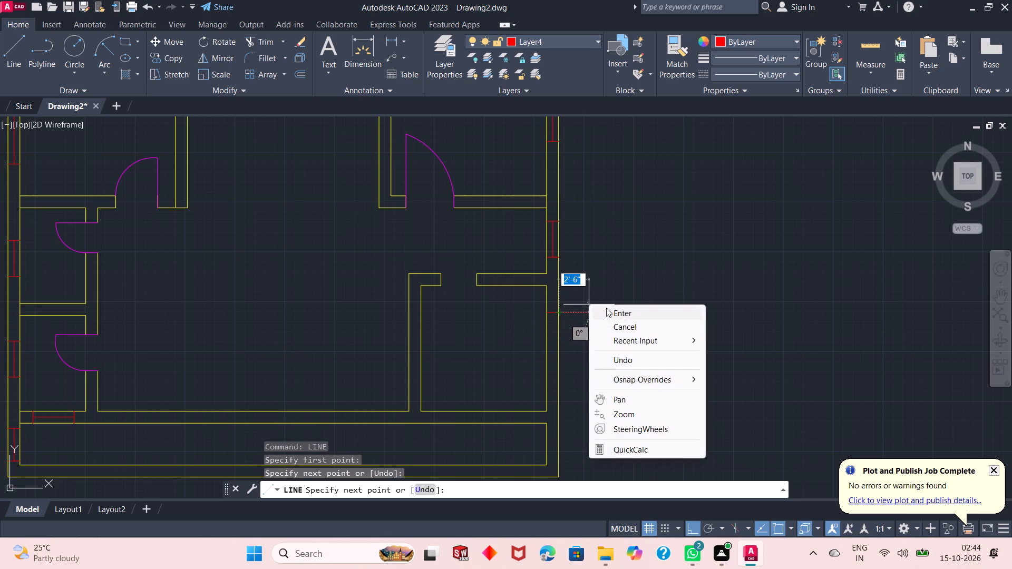
Draw a 5' vertical centre line downward from the end line's midpoint, continuing it horizontally to the right wall's outer face.
right_click(616, 261)
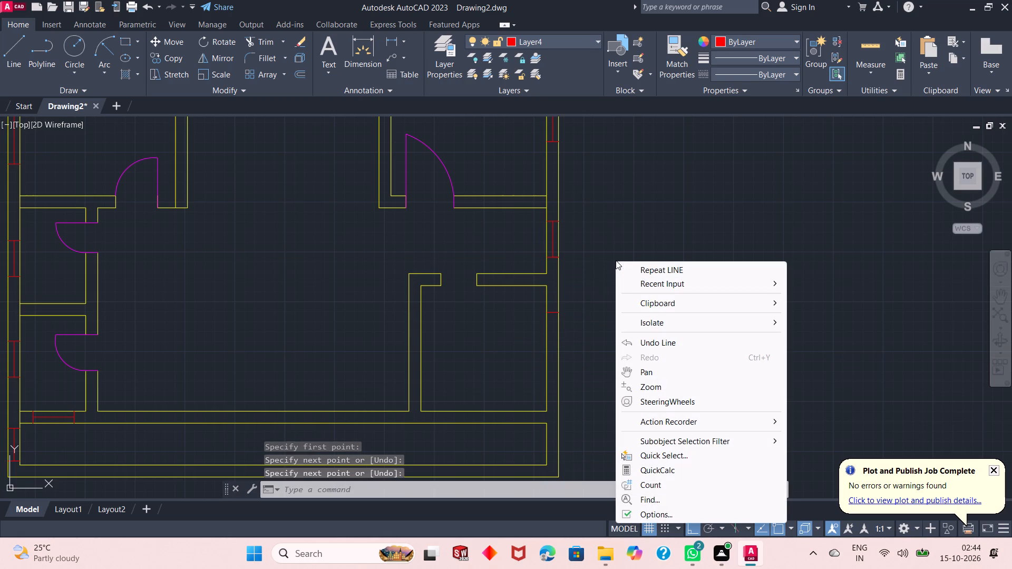
left_click(643, 267)
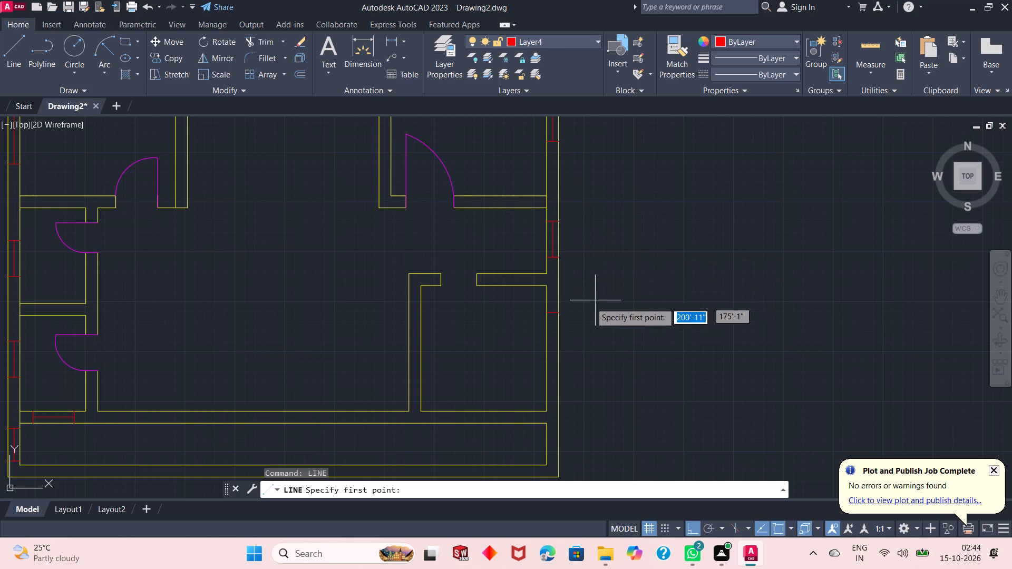
left_click(552, 313)
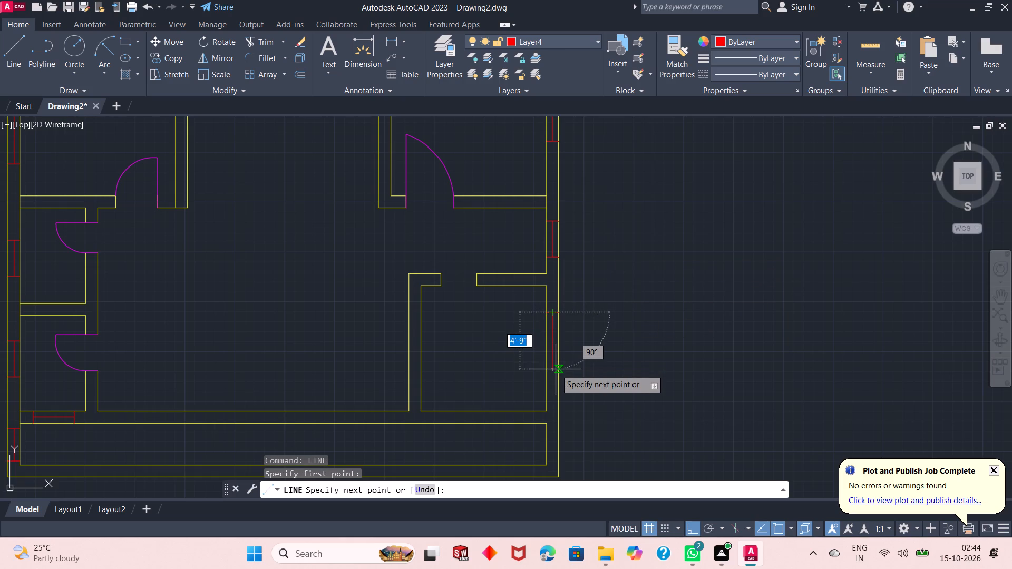
type("4'")
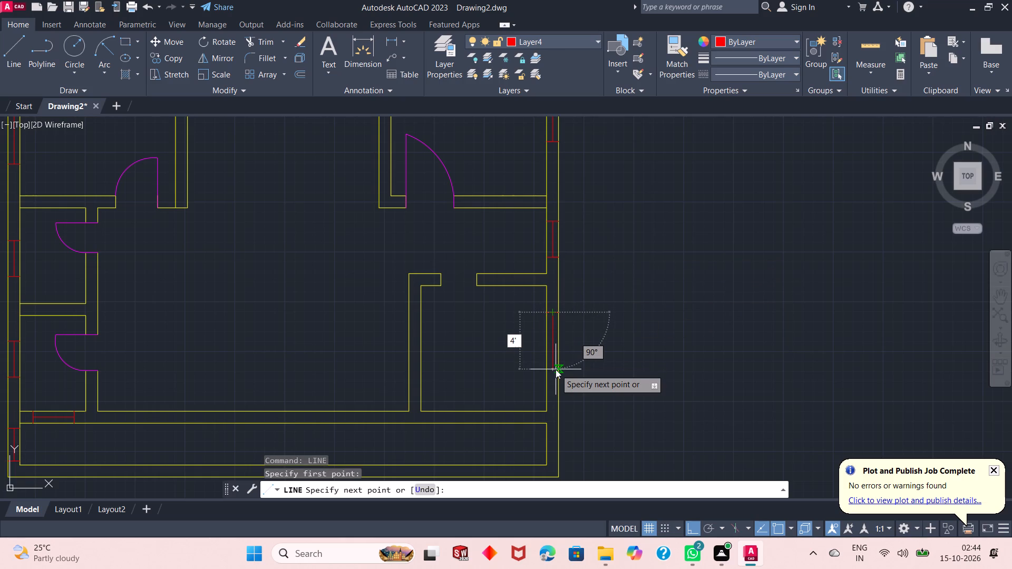
key("BackSpace")
key("BackSpace")
type("5'")
key("Return")
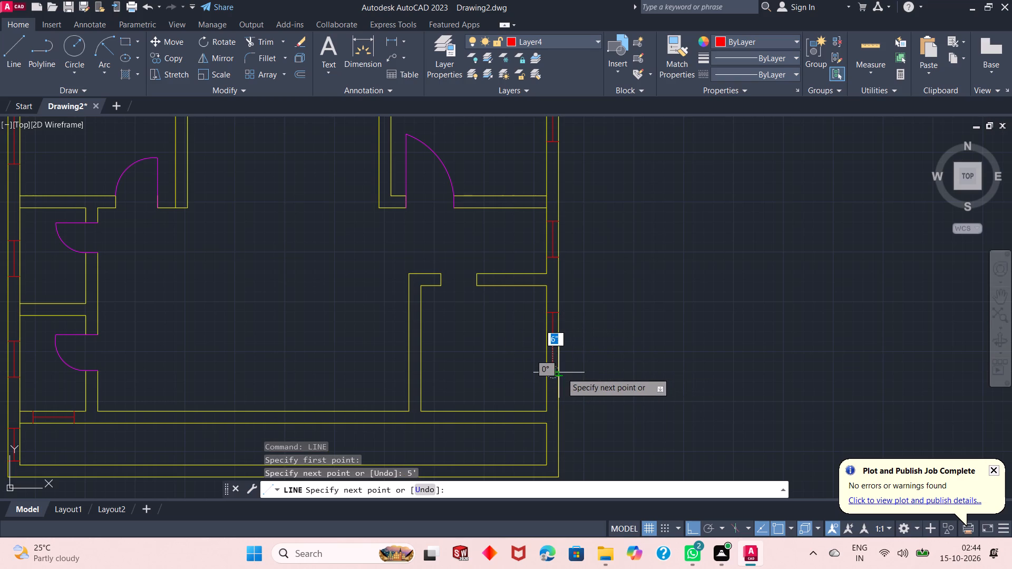
left_click(561, 372)
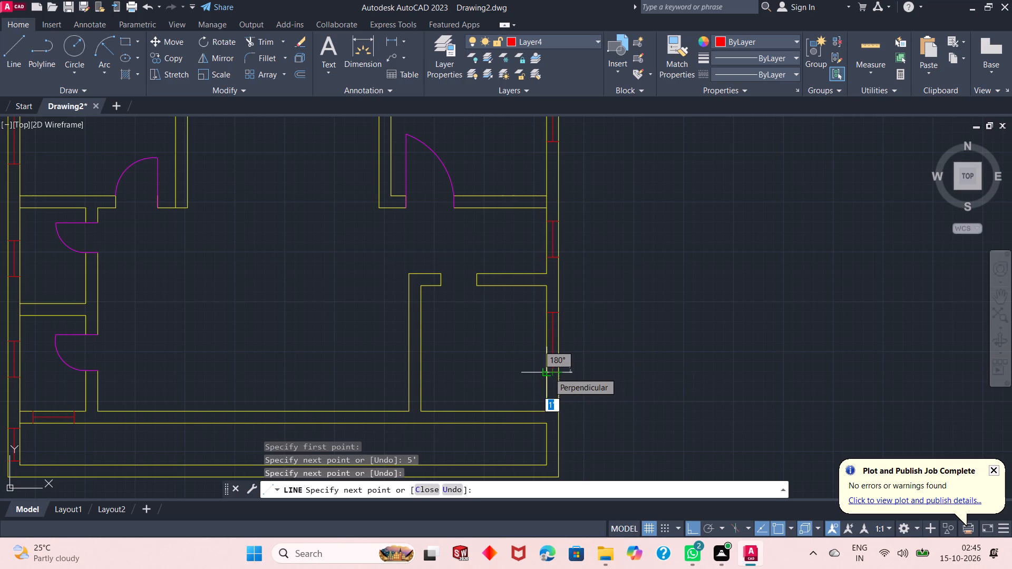
right_click(627, 299)
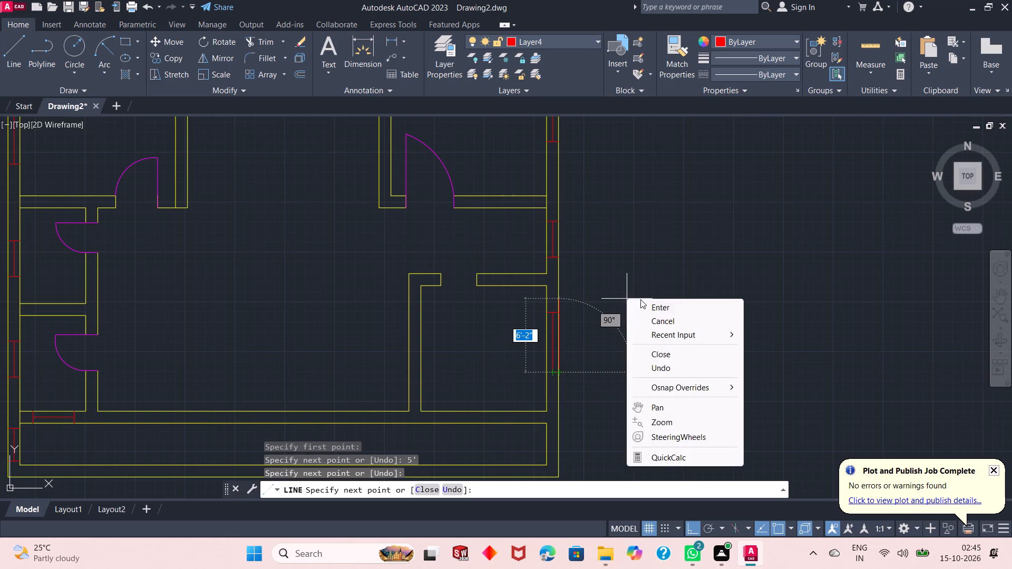
left_click(641, 300)
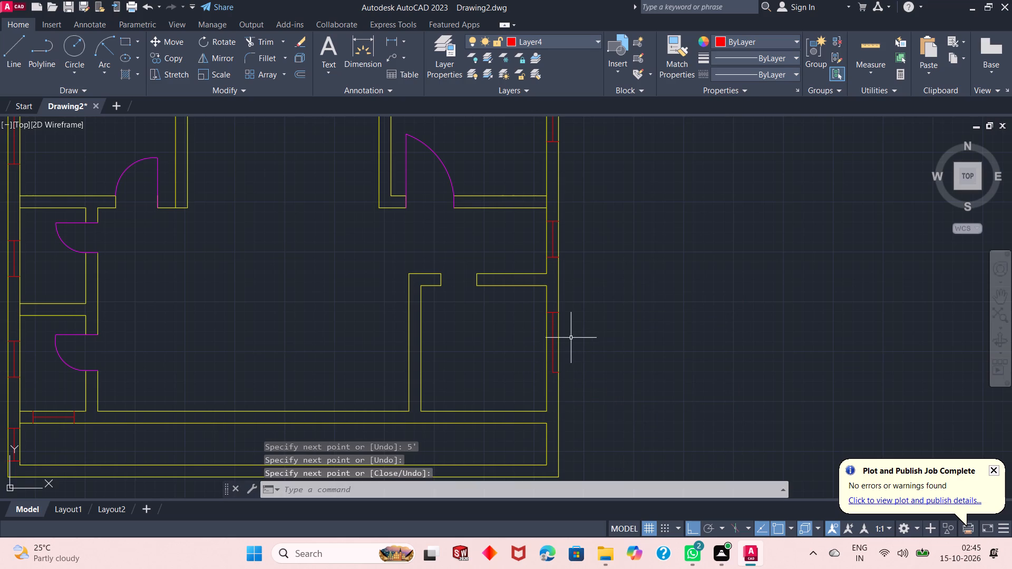
Complete the lower-right room window's lower end with a line from the centre line's bottom to the wall's inner face.
scroll(569, 342, "down", 1)
scroll(565, 348, "up", 2)
right_click(594, 312)
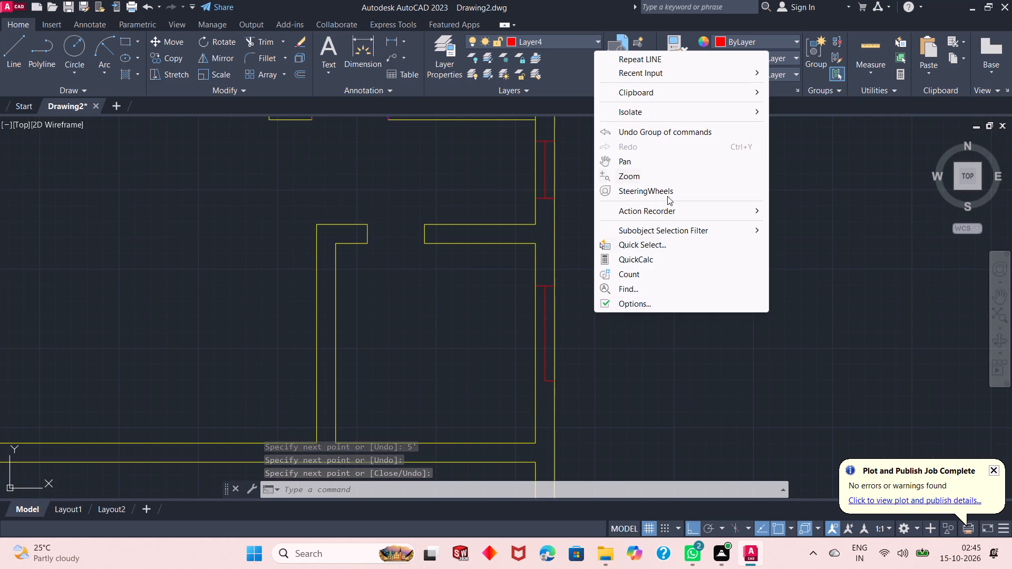
left_click(683, 62)
scroll(602, 357, "up", 2)
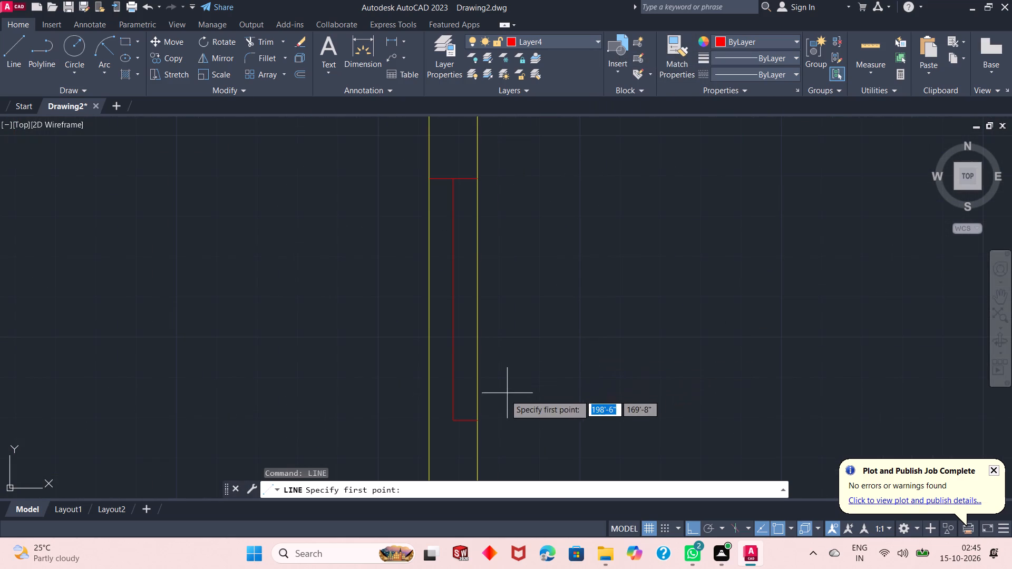
left_click(451, 418)
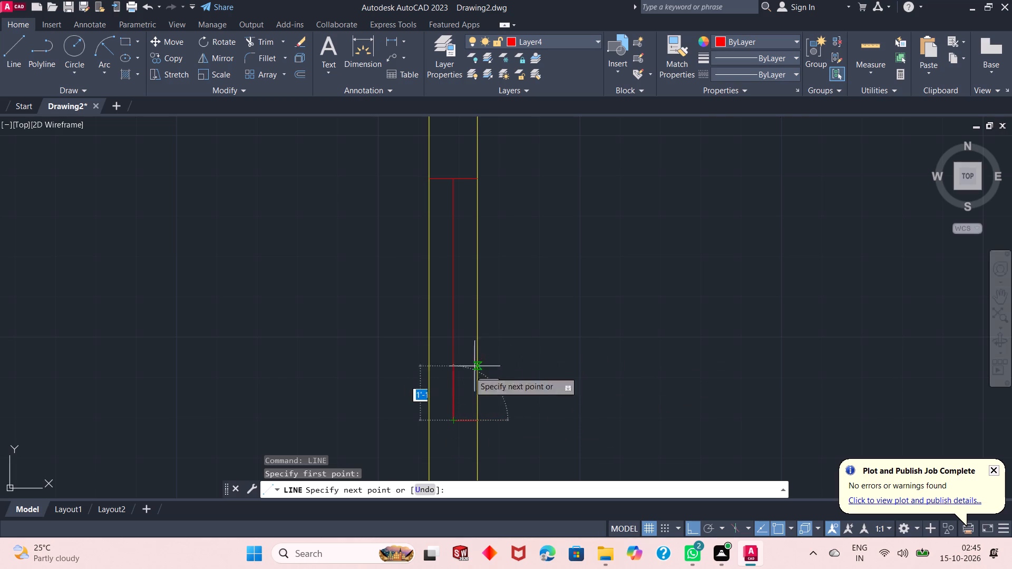
left_click(431, 420)
right_click(452, 411)
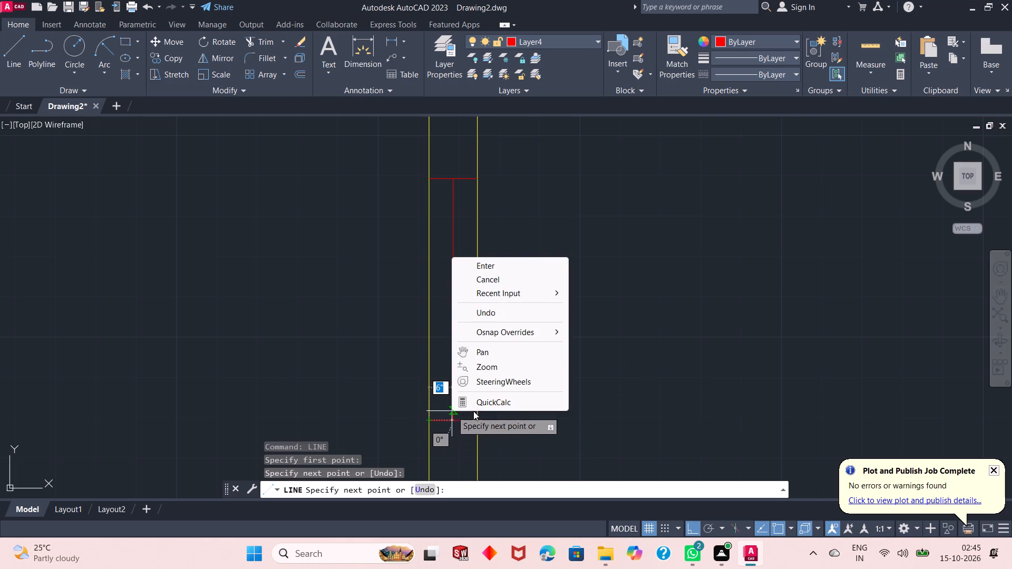
left_click(511, 266)
Draw a 1' vertical line across the lower-right room's bottom wall, near its right corner, as a window's right end.
scroll(494, 347, "down", 2)
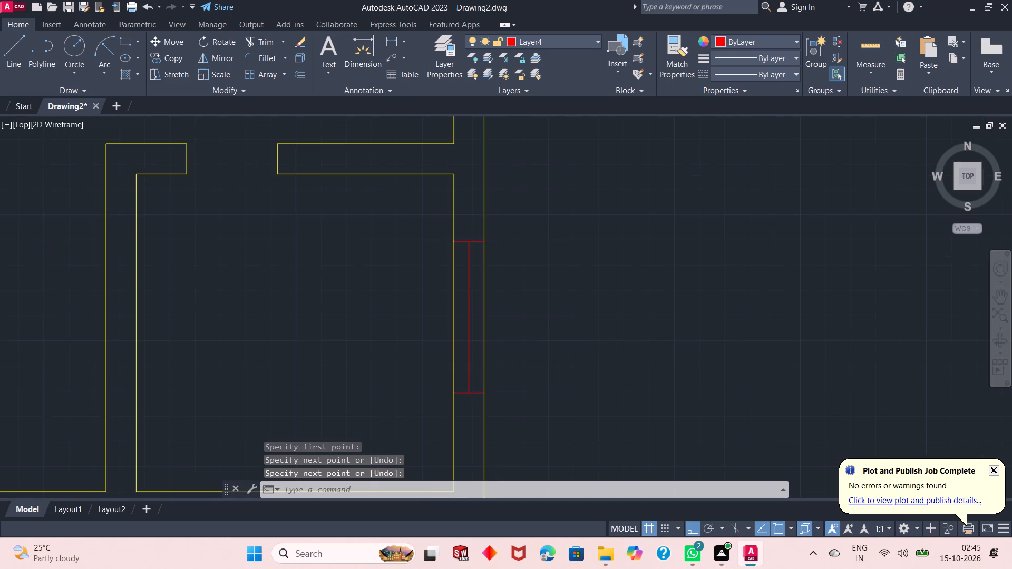
scroll(494, 348, "down", 2)
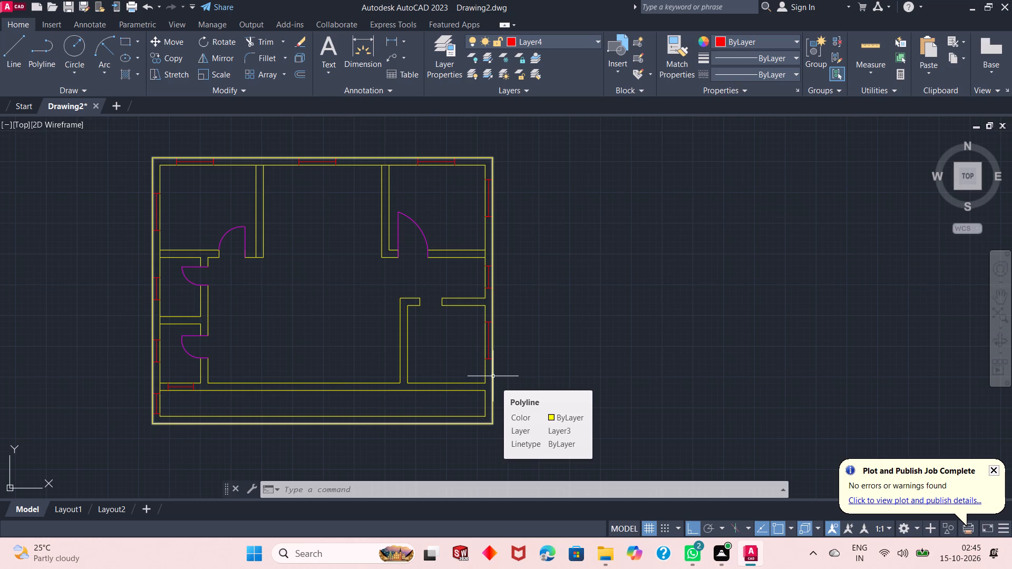
scroll(444, 406, "up", 2)
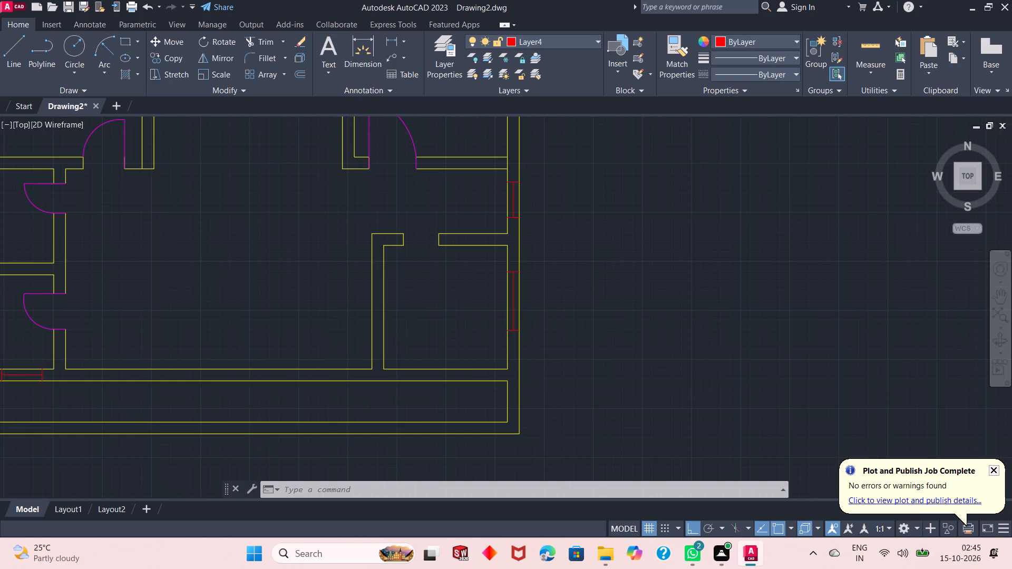
right_click(656, 283)
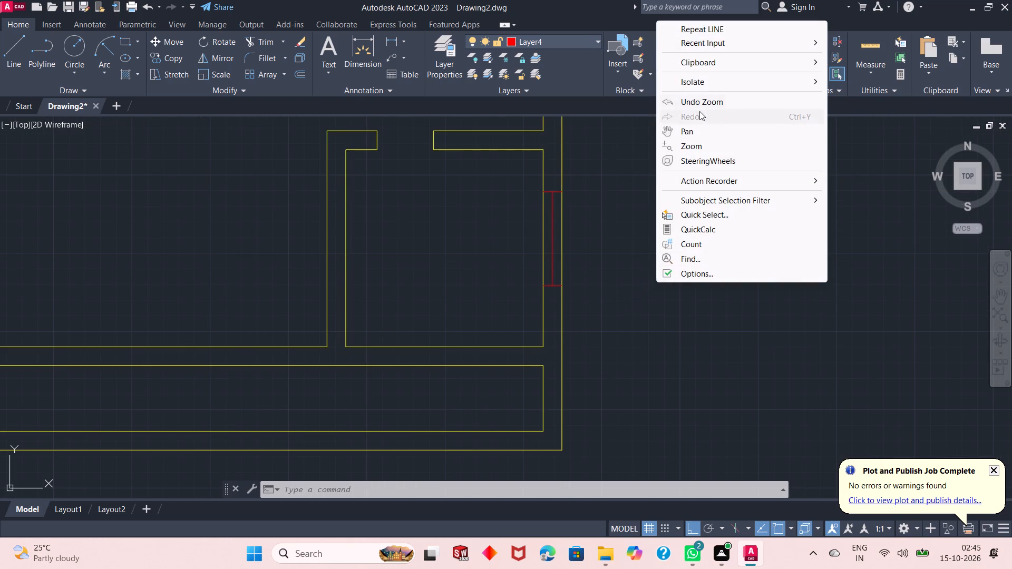
left_click(694, 31)
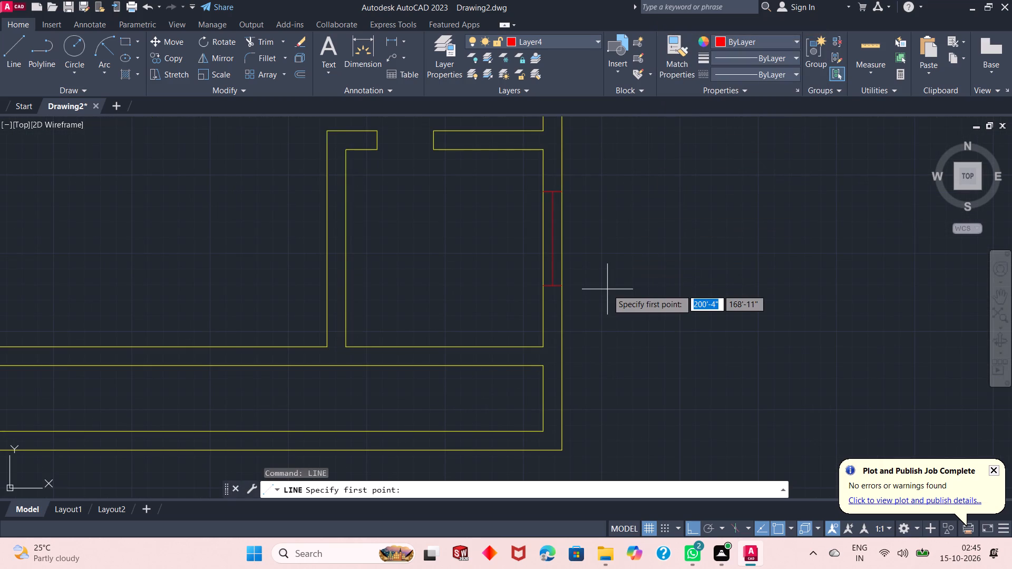
scroll(468, 376, "up", 1)
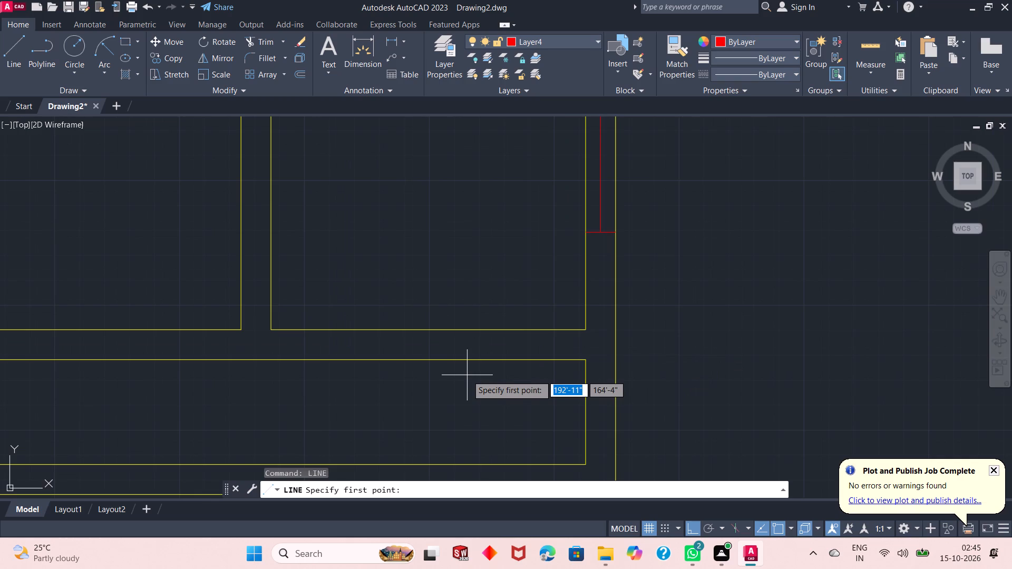
left_click(519, 327)
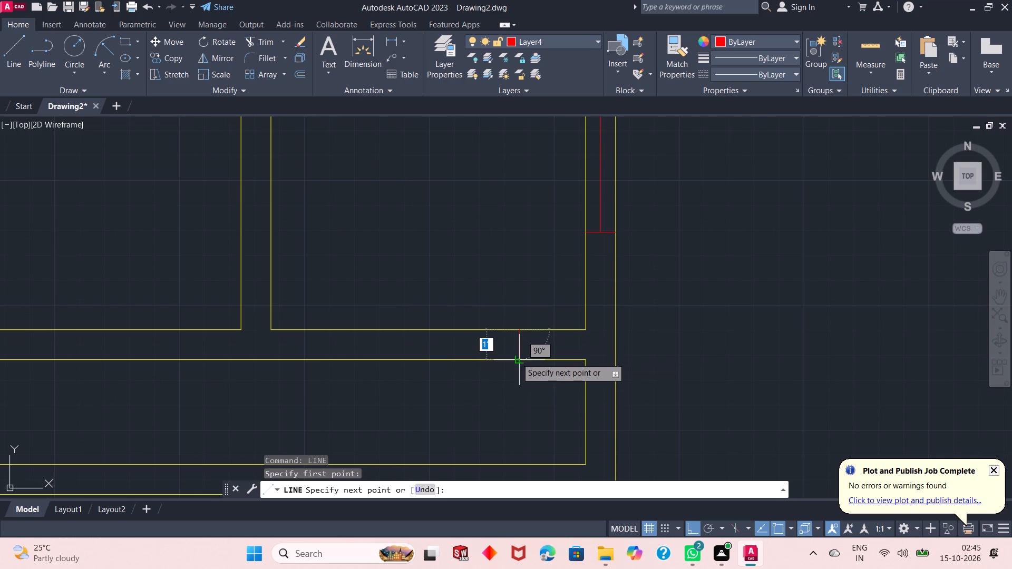
left_click(519, 358)
right_click(535, 305)
left_click(549, 310)
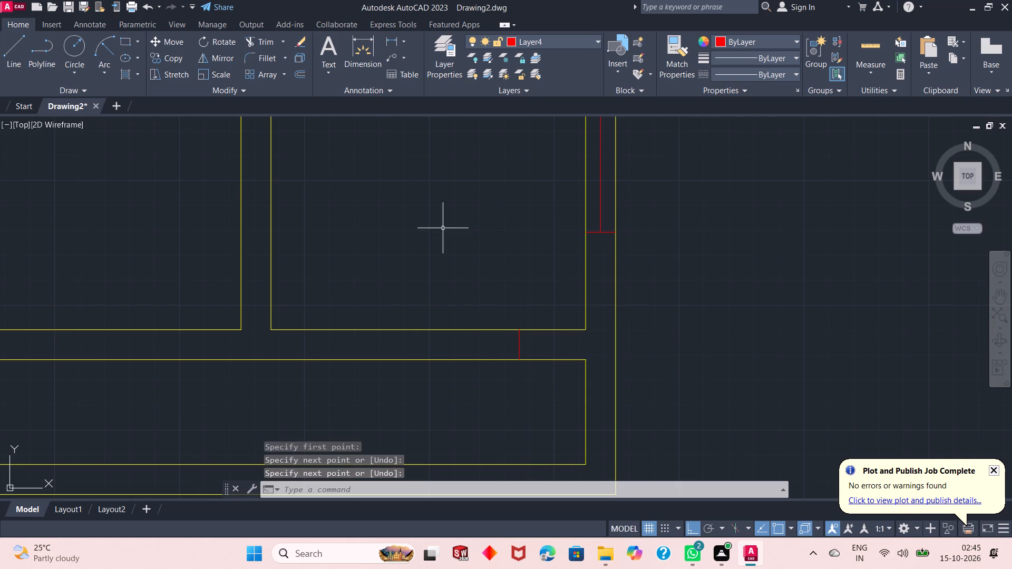
Complete the lower-right room's bottom-wall window with a 5' centre line leftward from the end line's midpoint and a 1' left end line.
right_click(443, 228)
left_click(478, 236)
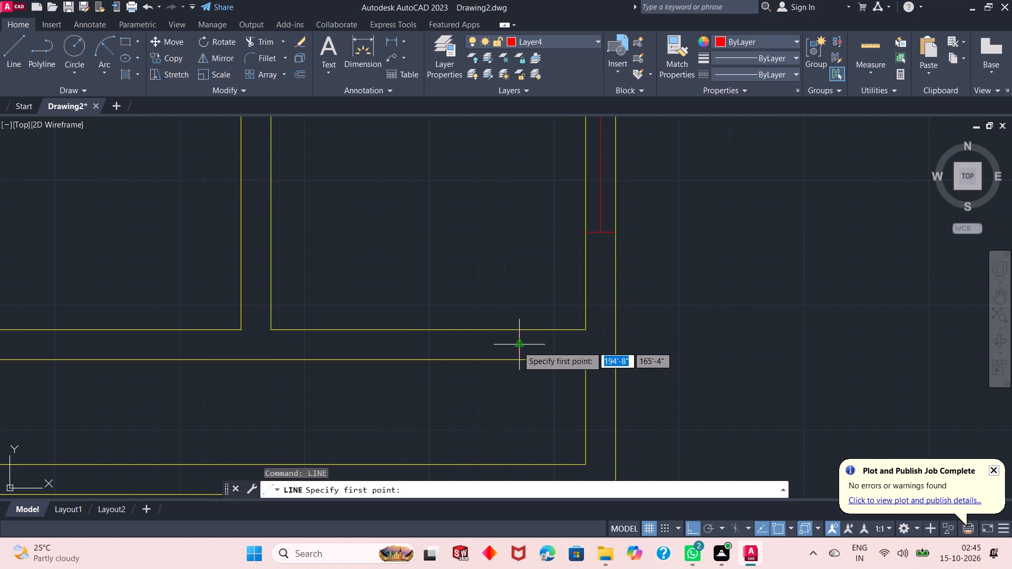
left_click(519, 345)
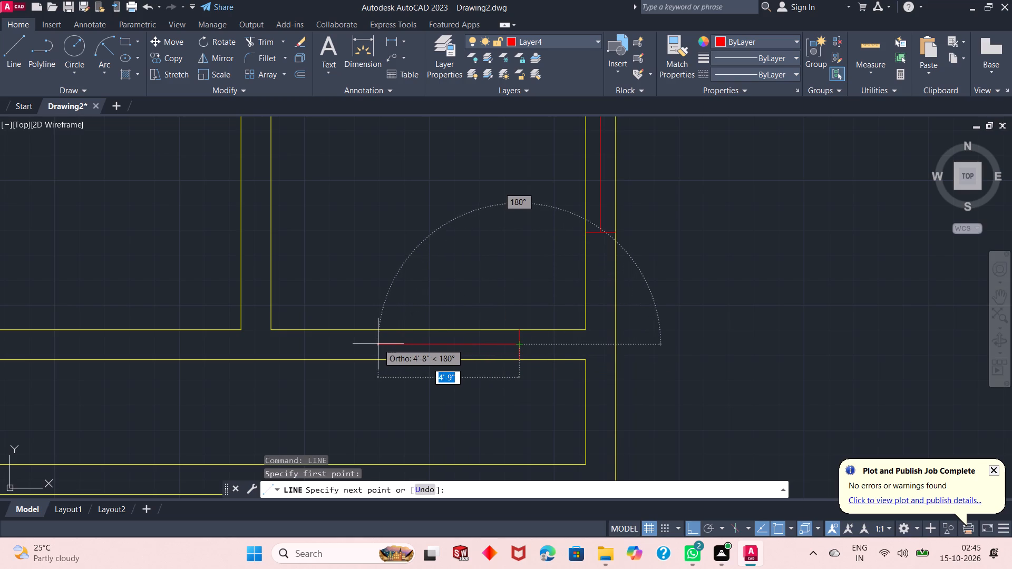
type("5'")
key("Return")
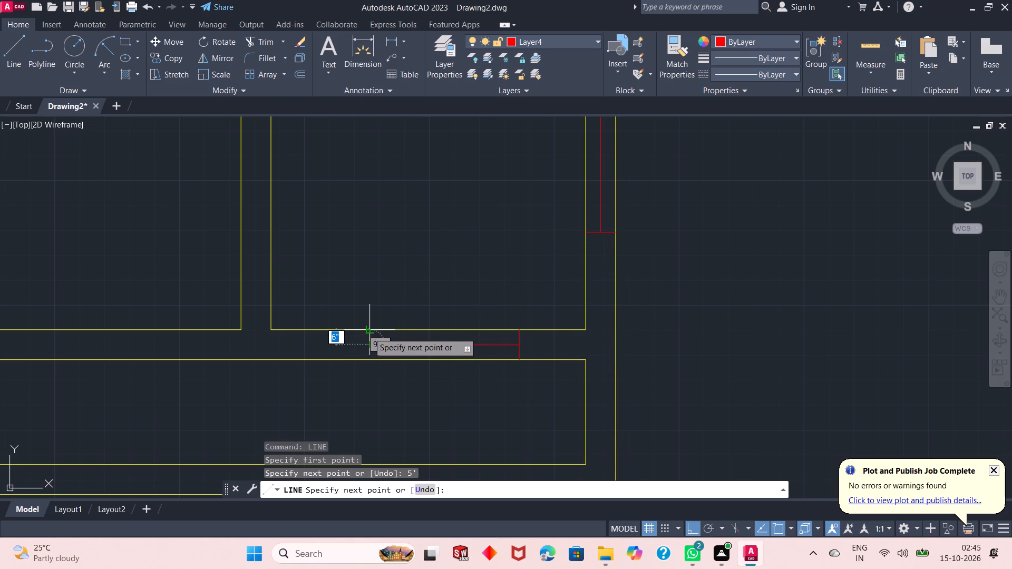
left_click(373, 333)
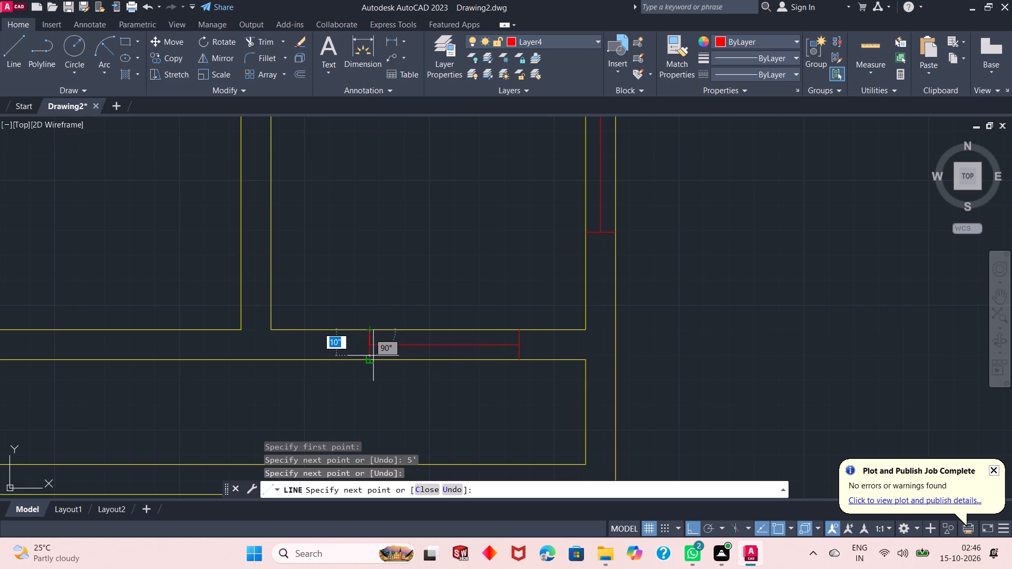
left_click(373, 358)
right_click(416, 287)
left_click(439, 292)
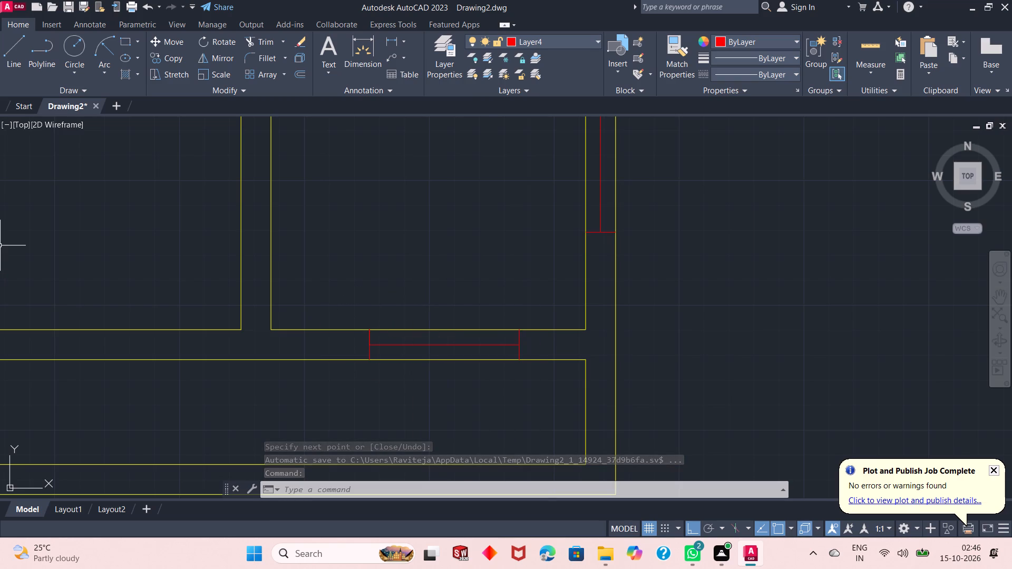
Draw a 1' horizontal line across the right outer wall beside the bottom strip, as a window's upper end.
scroll(433, 357, "down", 1)
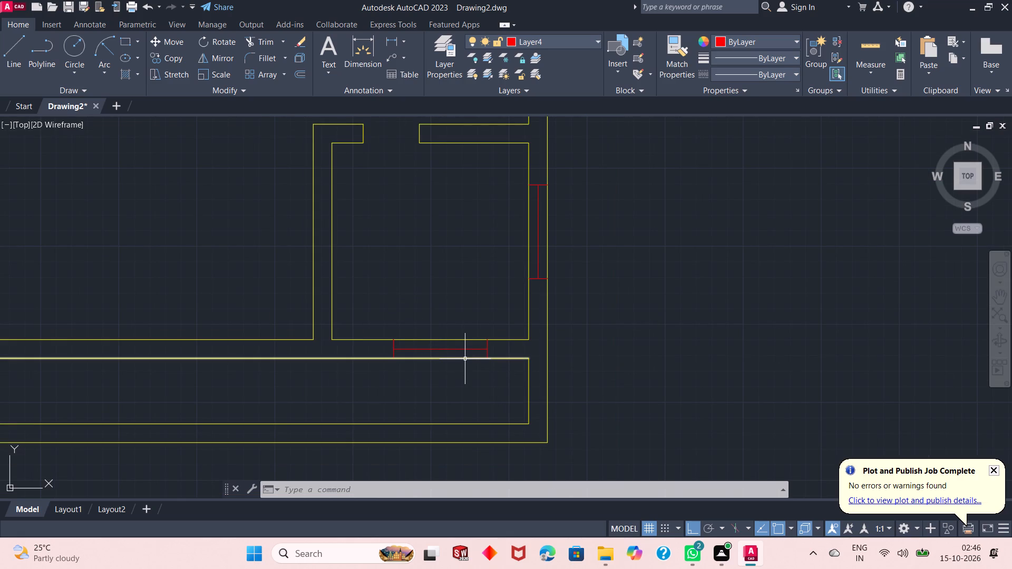
right_click(567, 309)
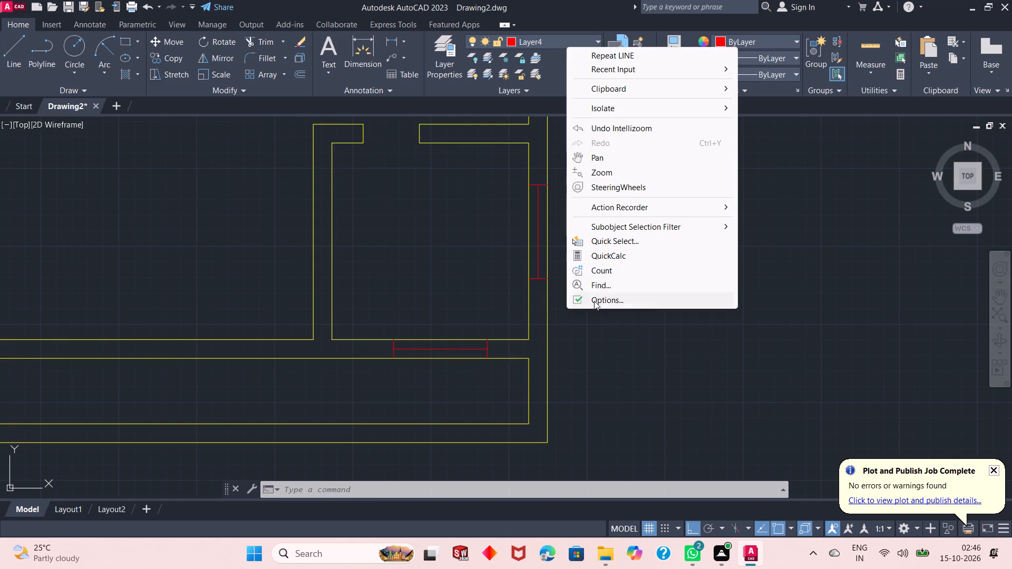
left_click(617, 55)
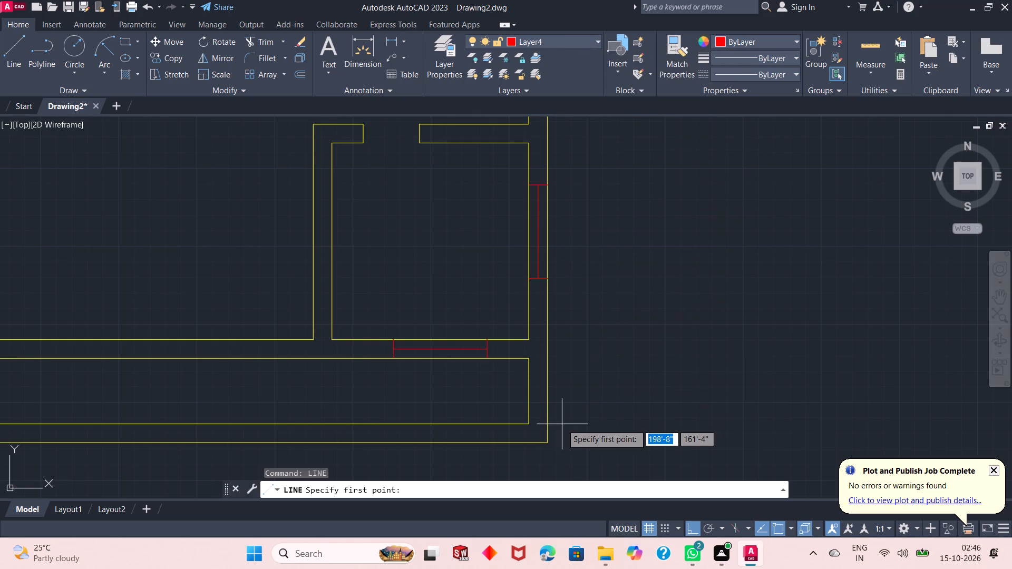
scroll(562, 424, "up", 1)
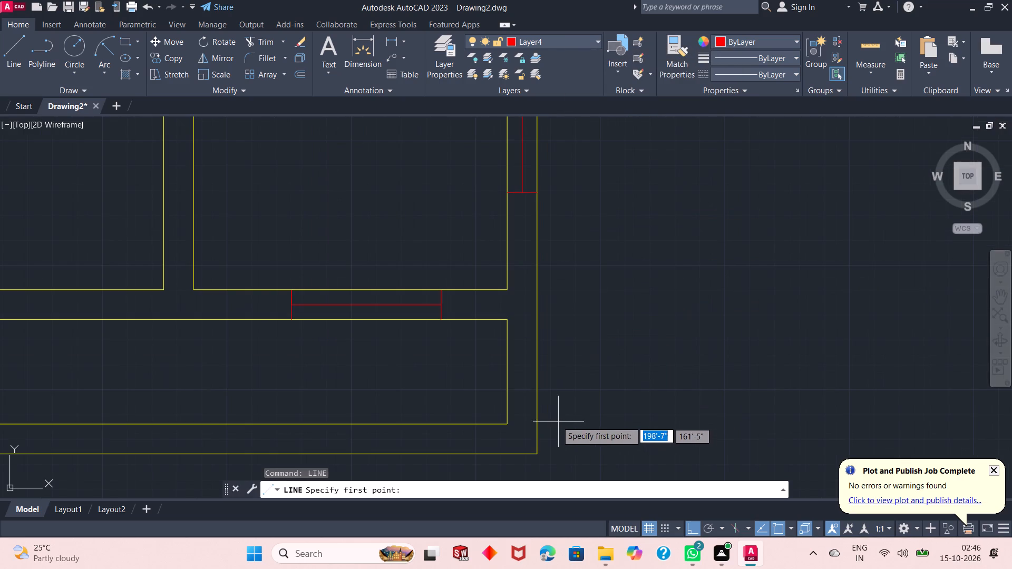
left_click(507, 339)
left_click(536, 341)
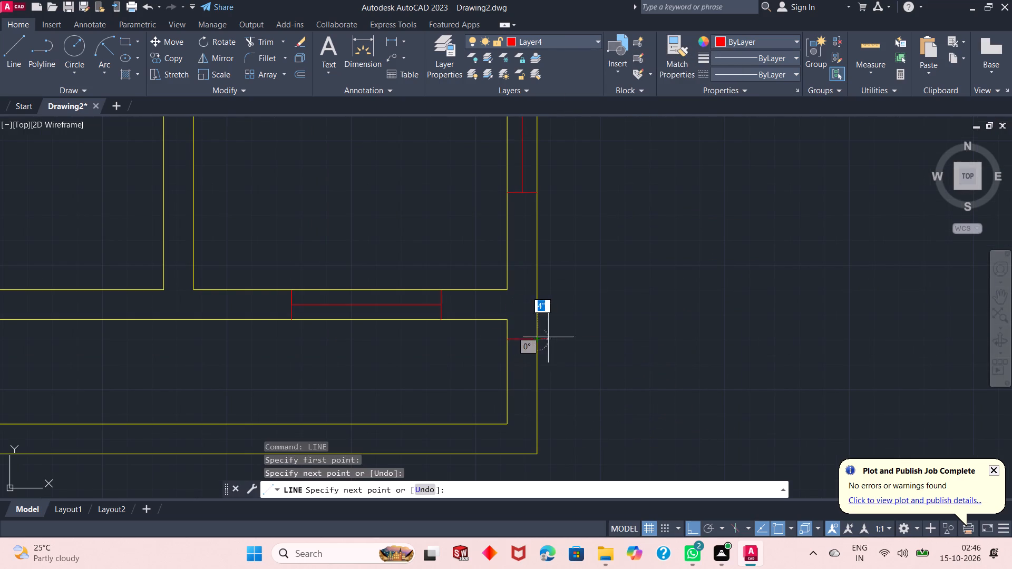
right_click(565, 322)
left_click(580, 327)
Draw a 2'2" centre line downward from that end line's midpoint and close the window with a lower end line across the wall.
right_click(587, 263)
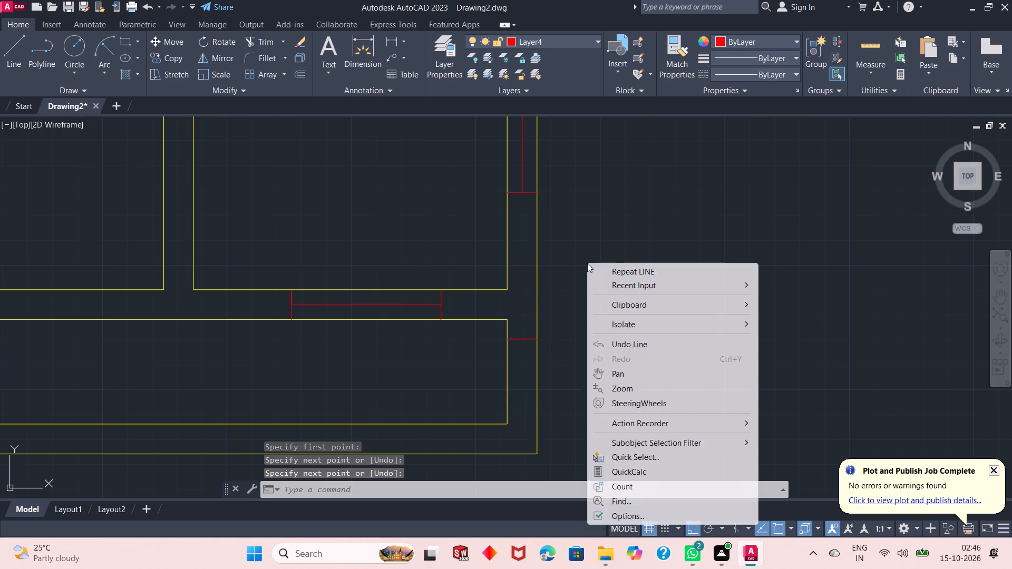
left_click(613, 273)
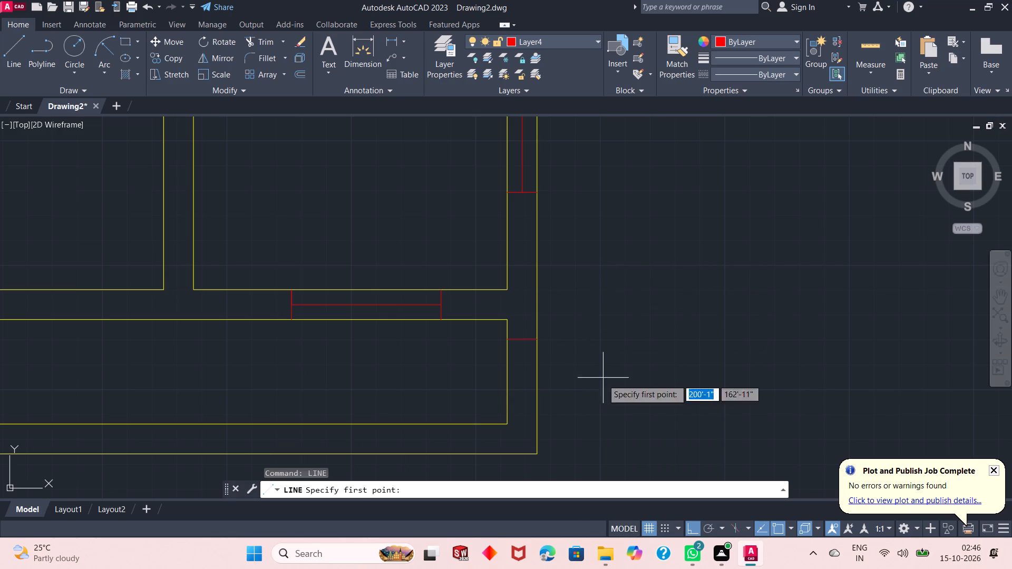
left_click(521, 341)
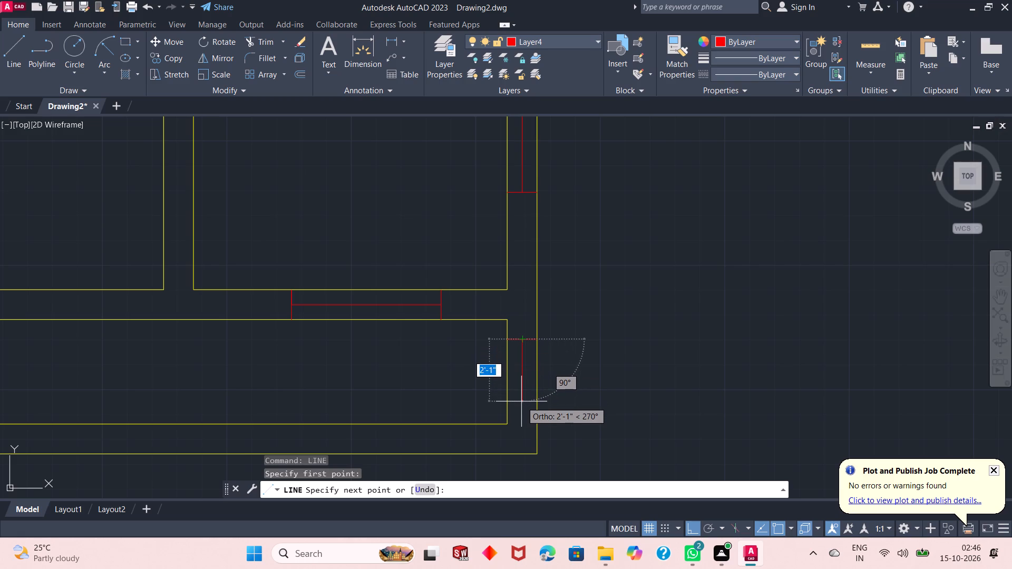
type("2'")
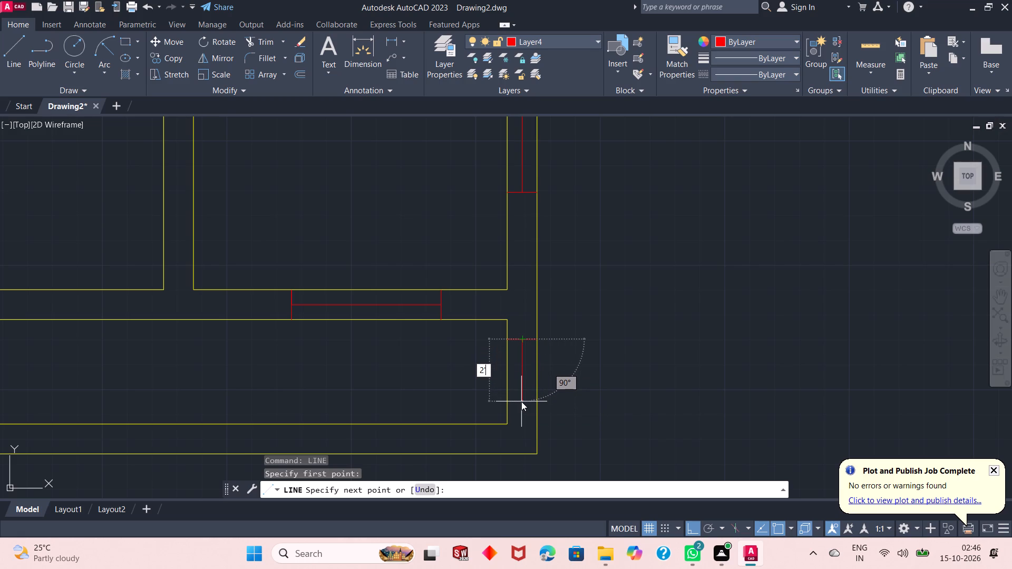
type("2\"")
key("Return")
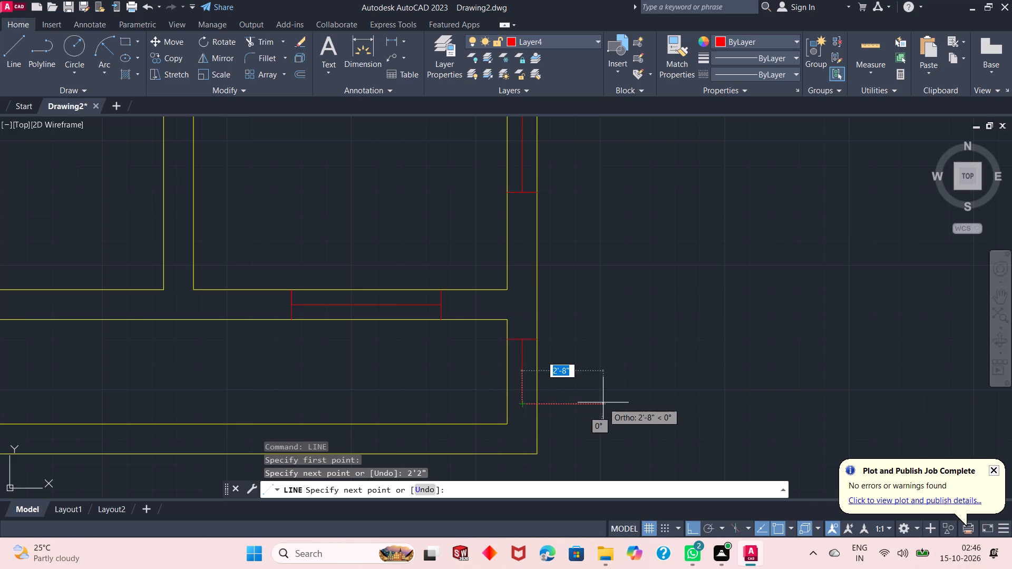
left_click(538, 406)
left_click(509, 404)
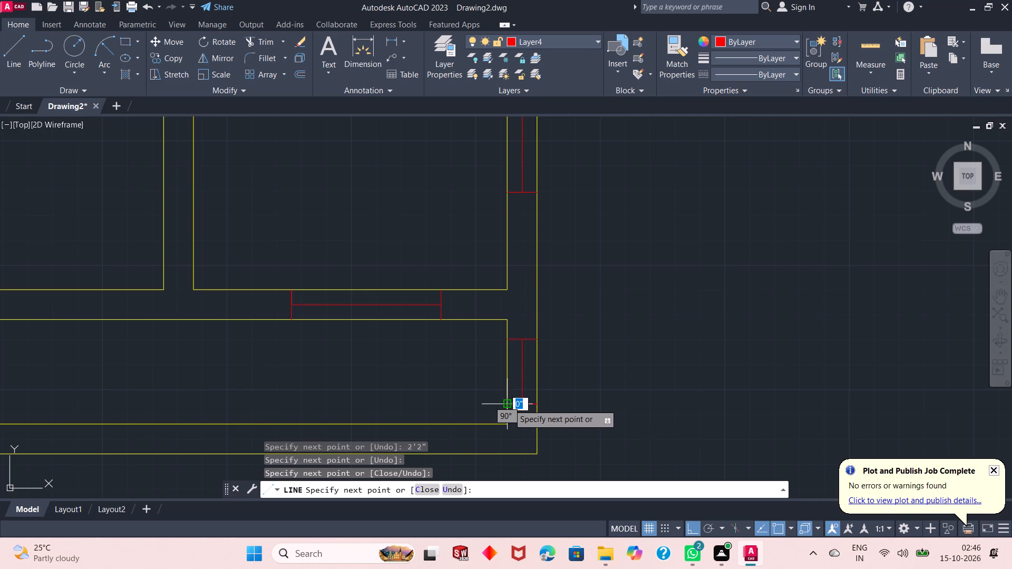
right_click(573, 393)
left_click(621, 228)
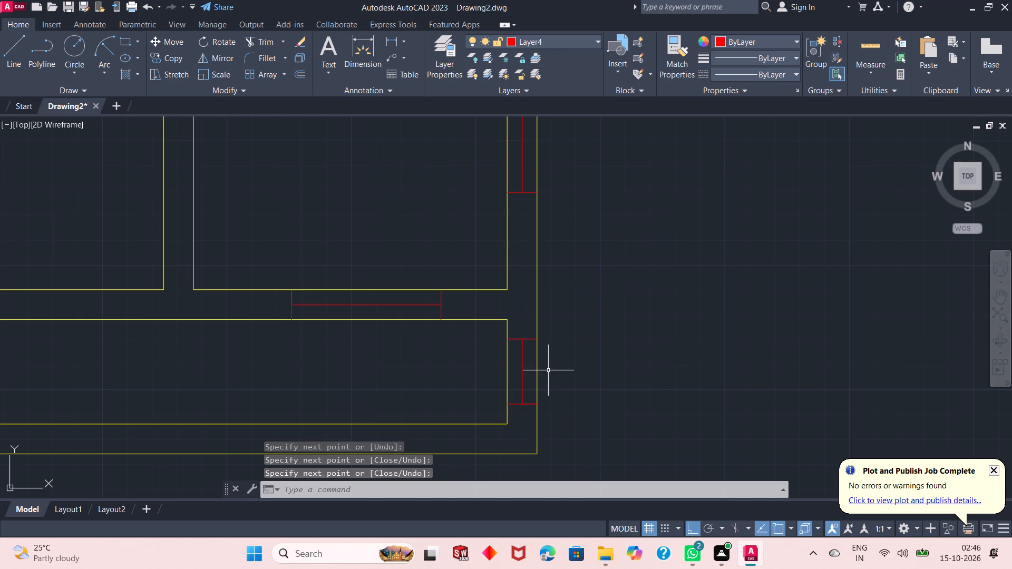
Make Layer3 current and draw a 1' vertical line across the central room's bottom wall at its midpoint.
scroll(550, 372, "down", 1)
scroll(618, 343, "down", 1)
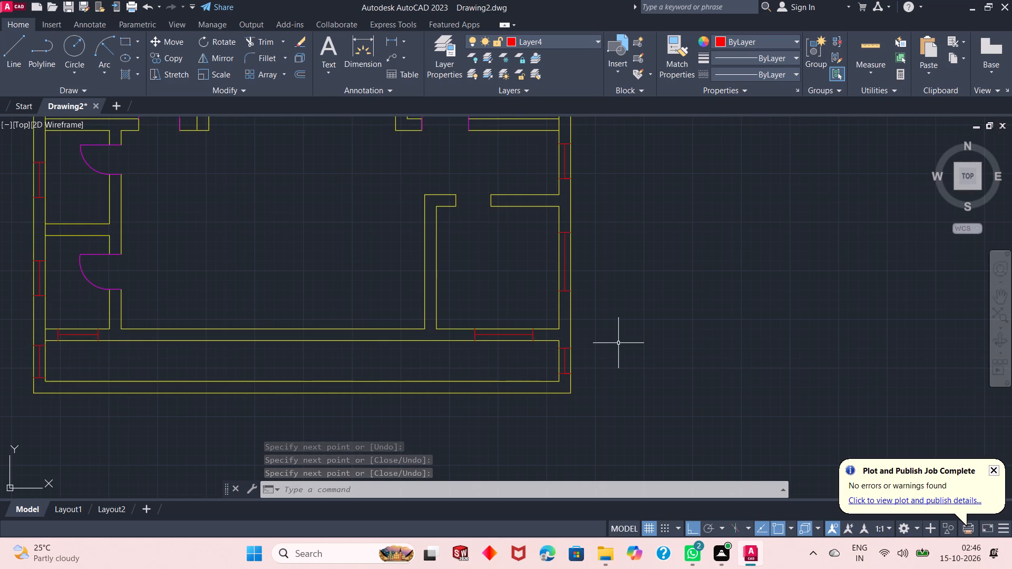
scroll(466, 403, "up", 1)
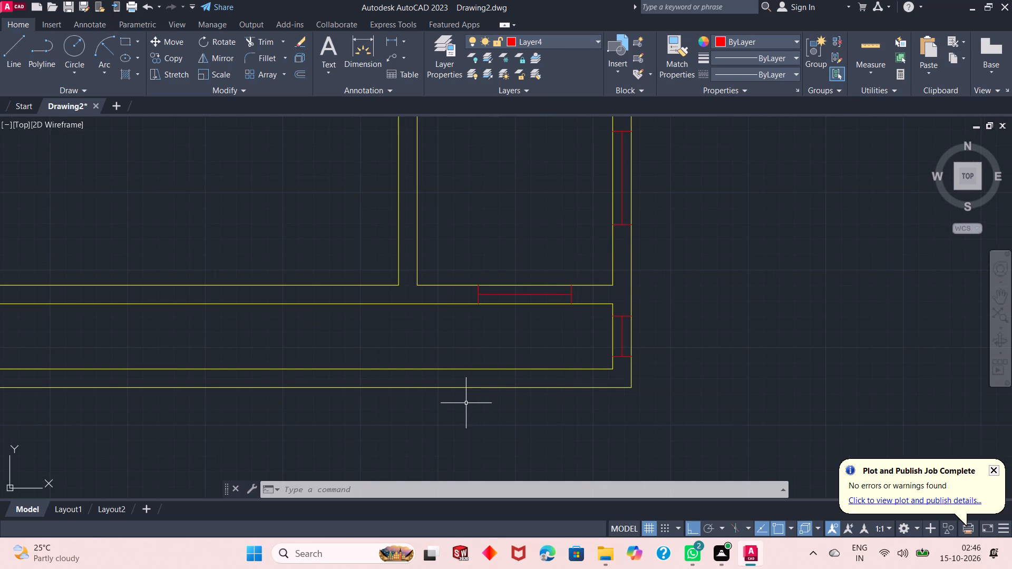
scroll(602, 379, "down", 2)
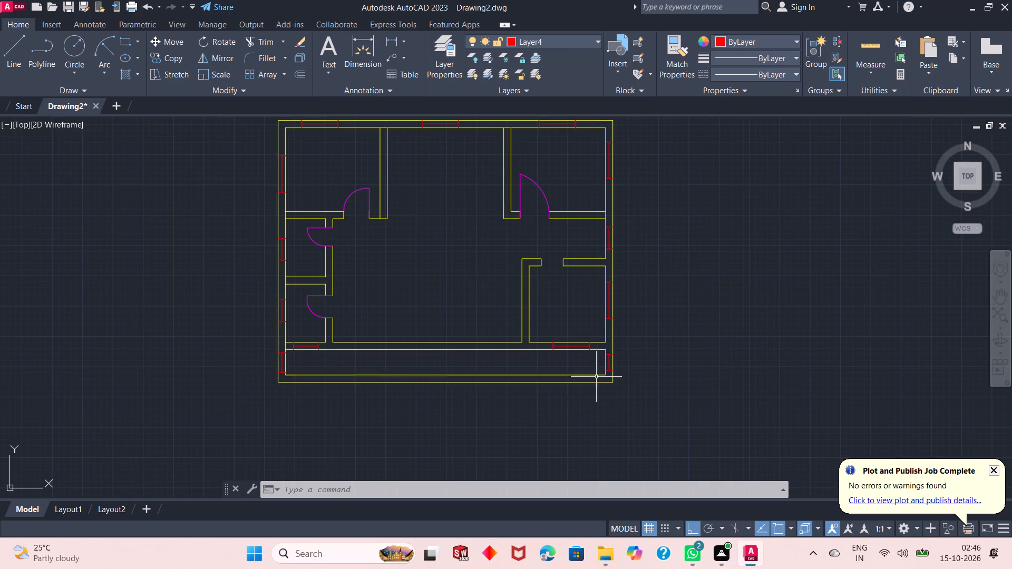
scroll(544, 375, "down", 1)
scroll(378, 374, "up", 1)
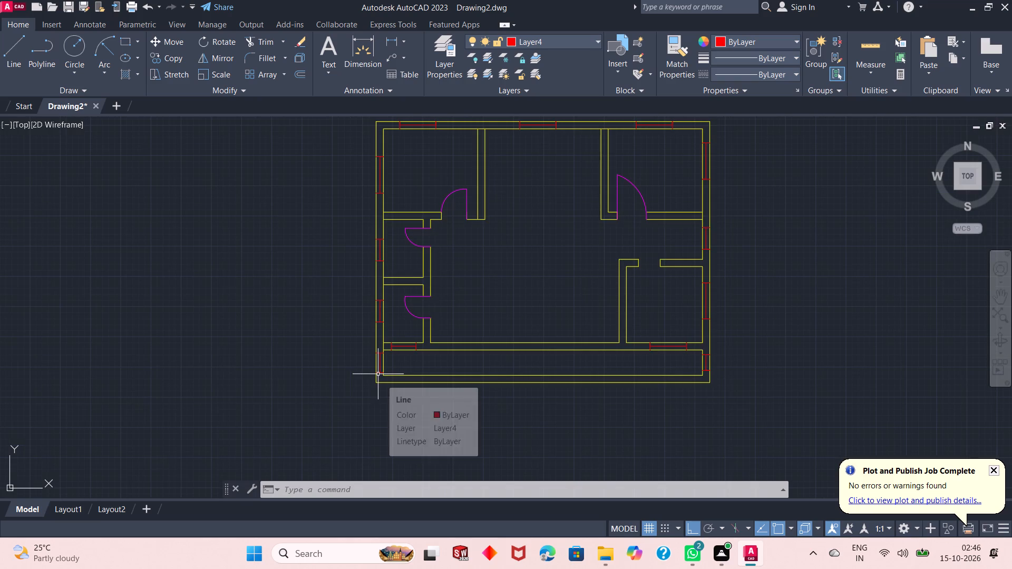
left_click(530, 44)
left_click(540, 100)
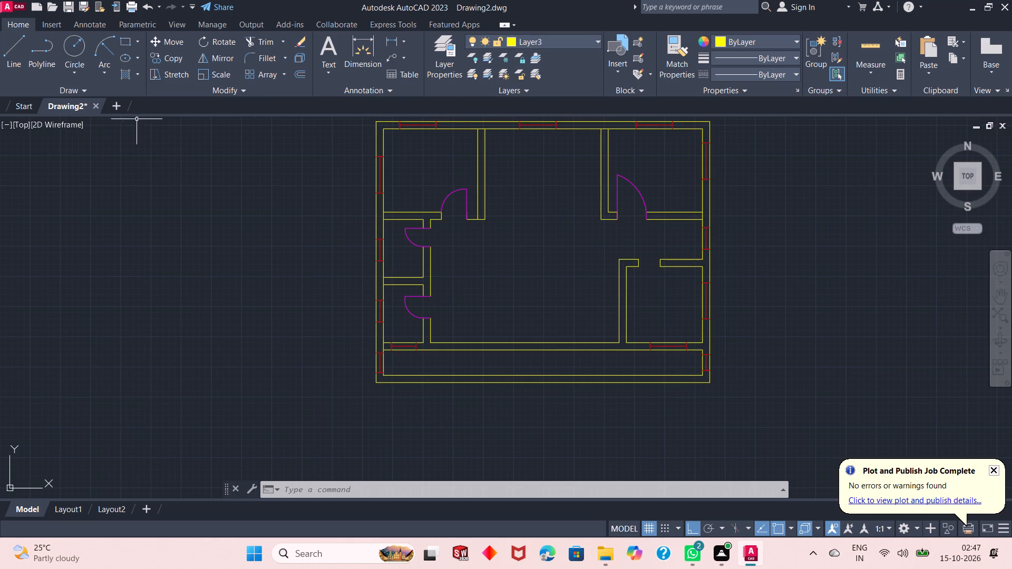
left_click(10, 63)
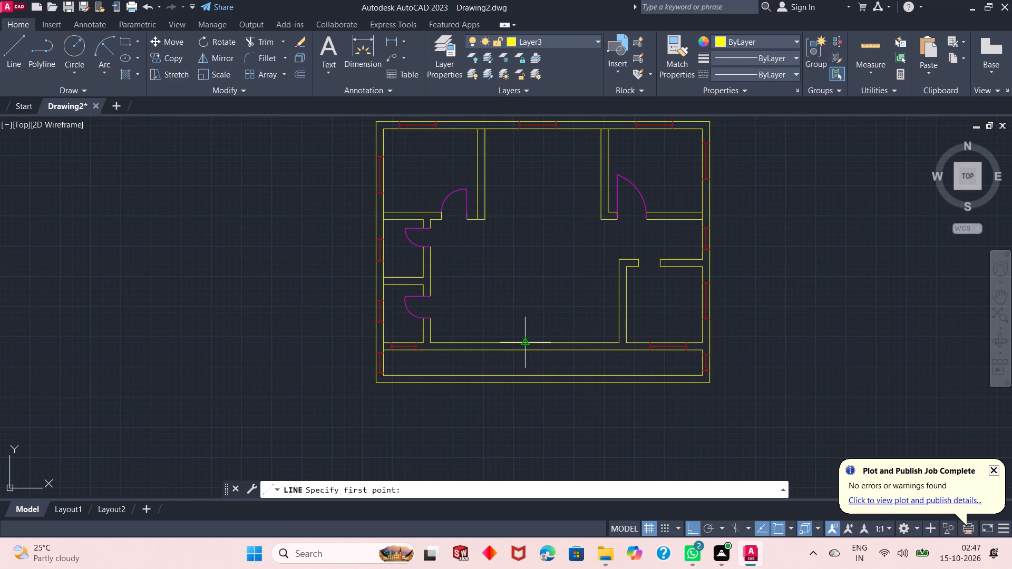
left_click(522, 344)
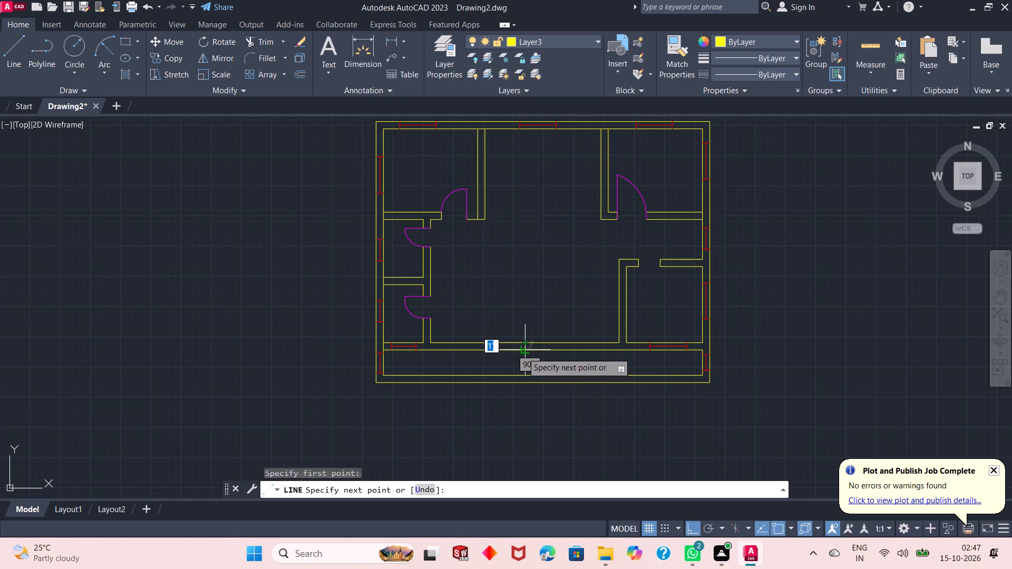
left_click(522, 352)
right_click(522, 352)
left_click(530, 360)
Offset the central line in the bottom wall by 4' to both its right and left sides.
scroll(524, 348, "up", 1)
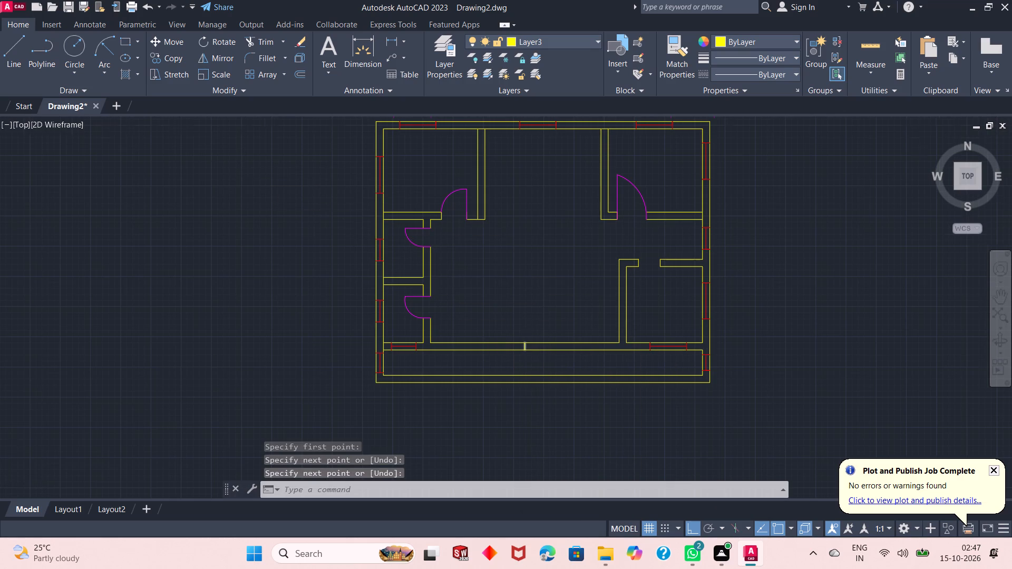
left_click(298, 76)
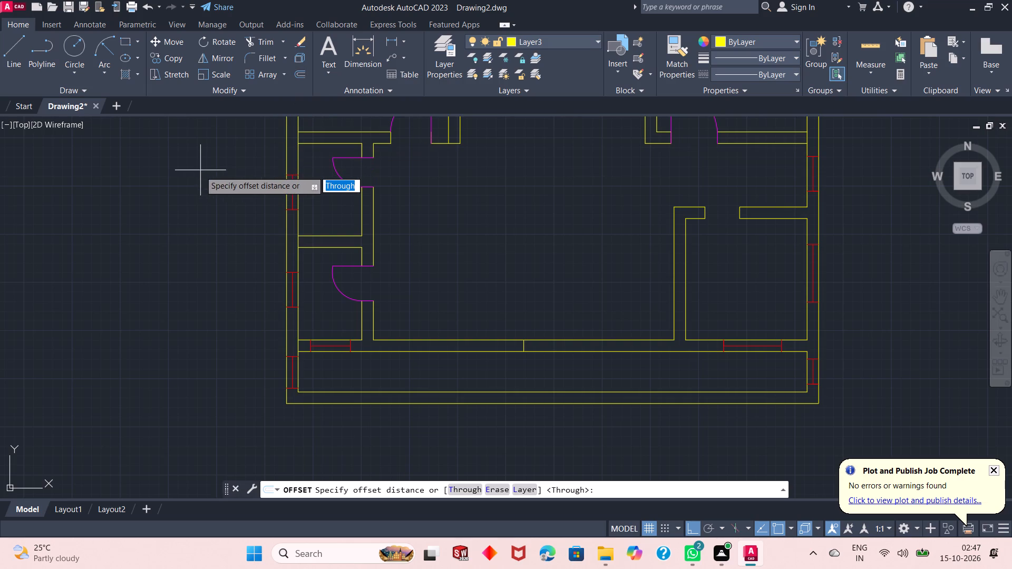
right_click(200, 171)
left_click(232, 185)
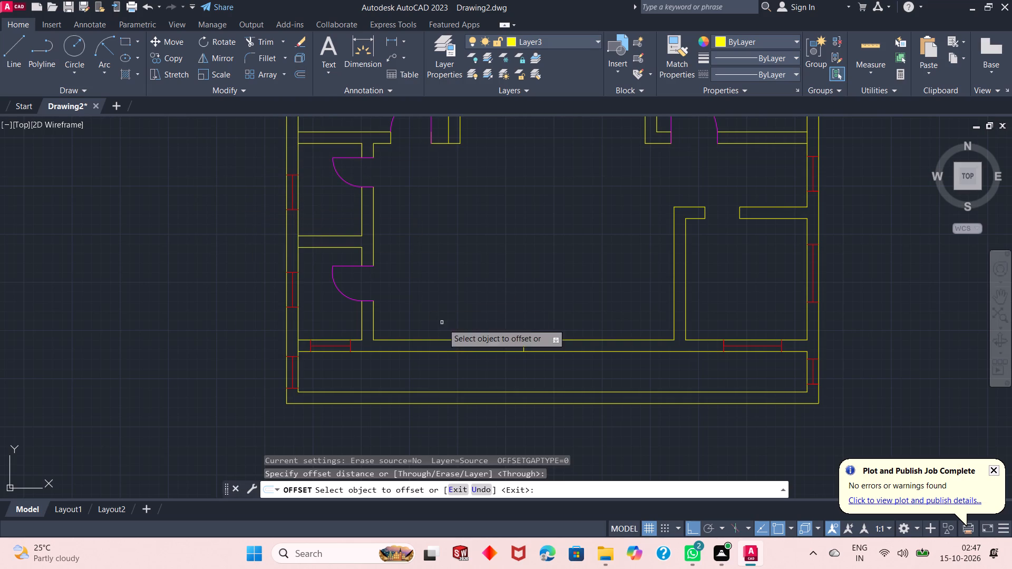
left_click(524, 345)
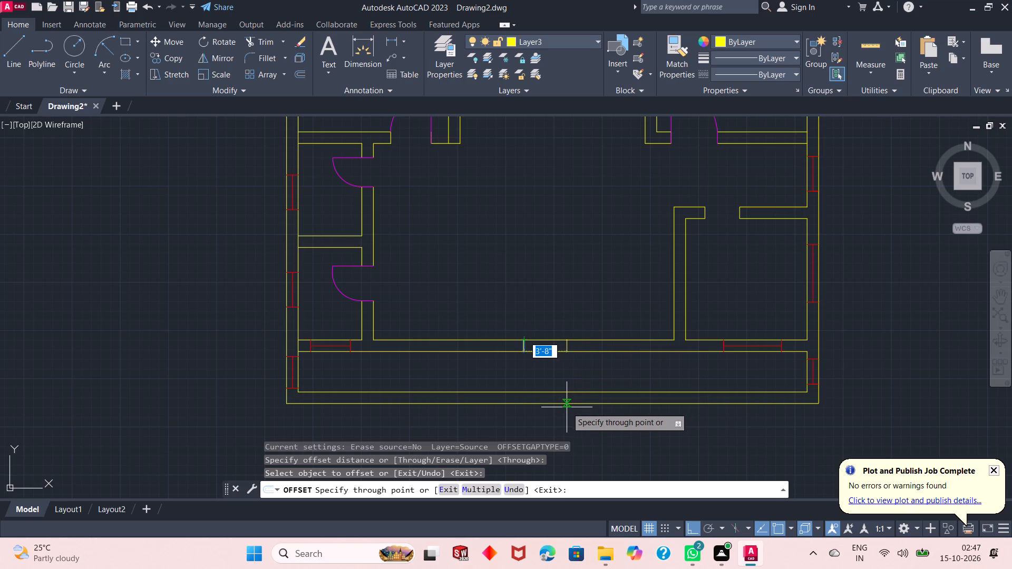
type("4'")
key("Return")
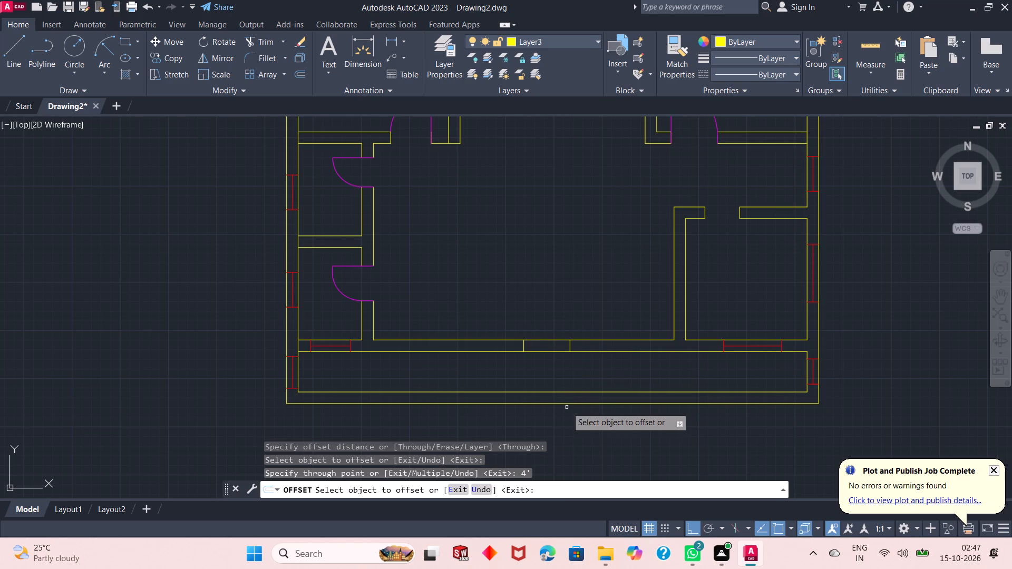
left_click(523, 345)
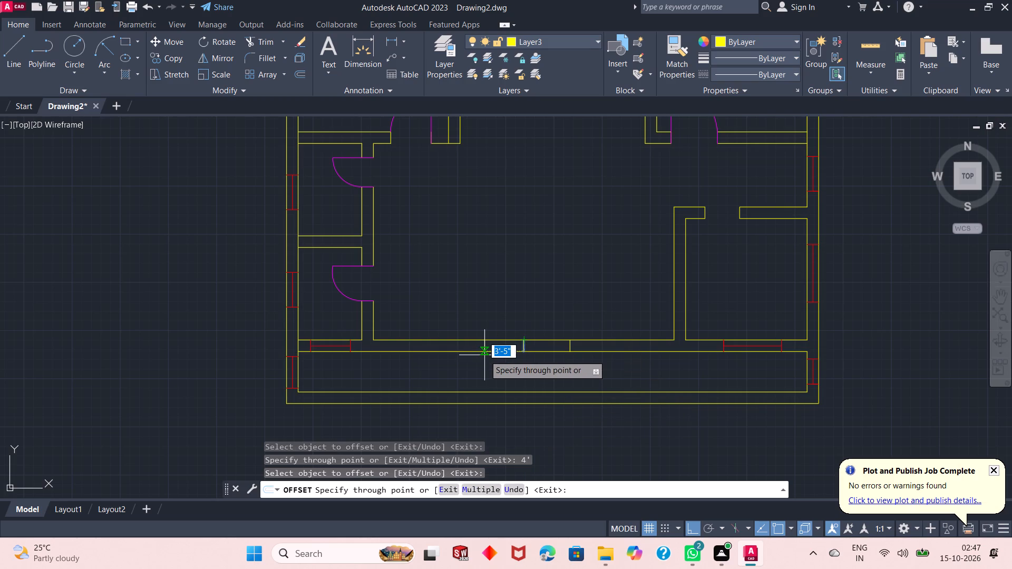
type("4'")
key("Return")
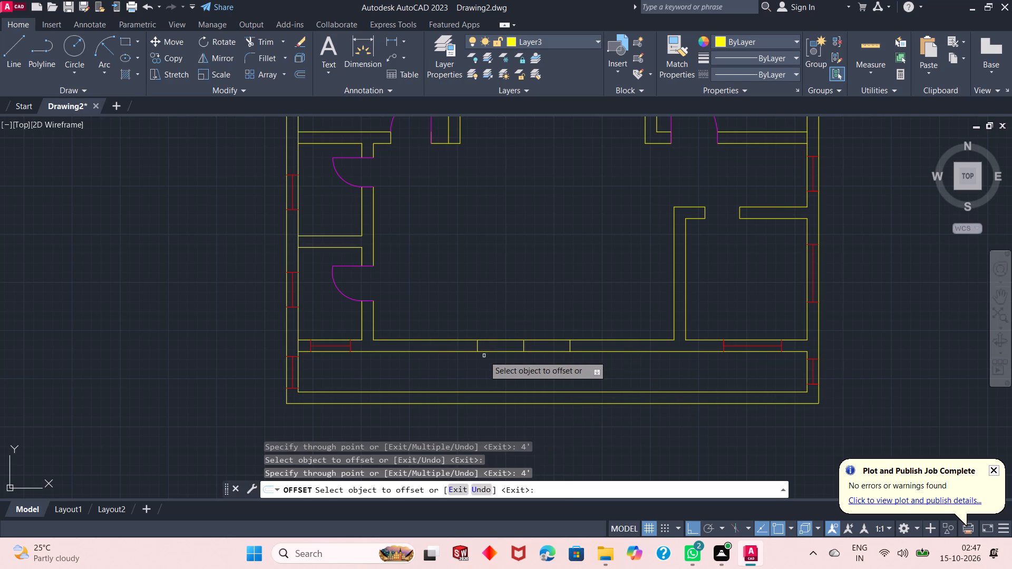
right_click(506, 283)
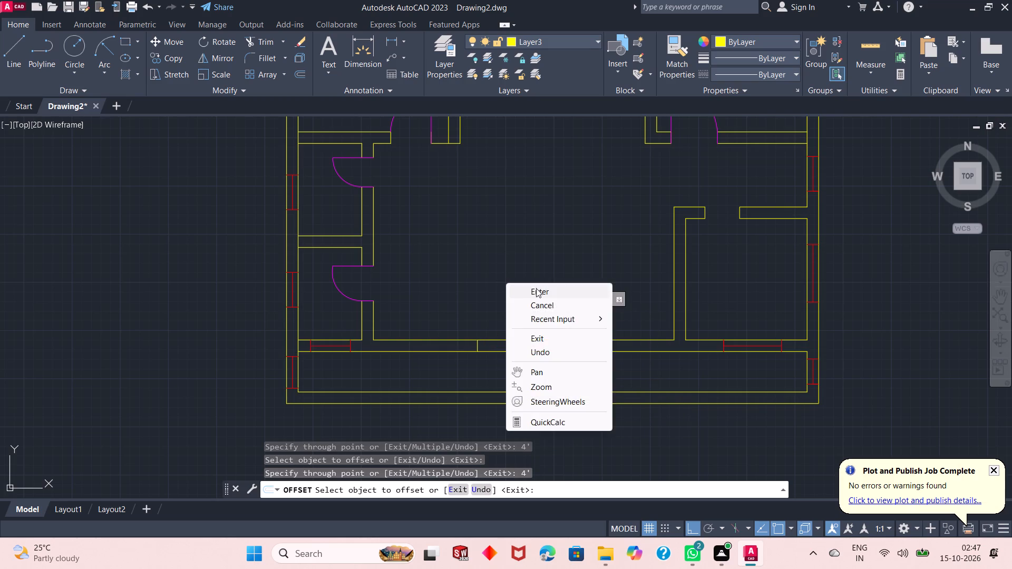
left_click(537, 289)
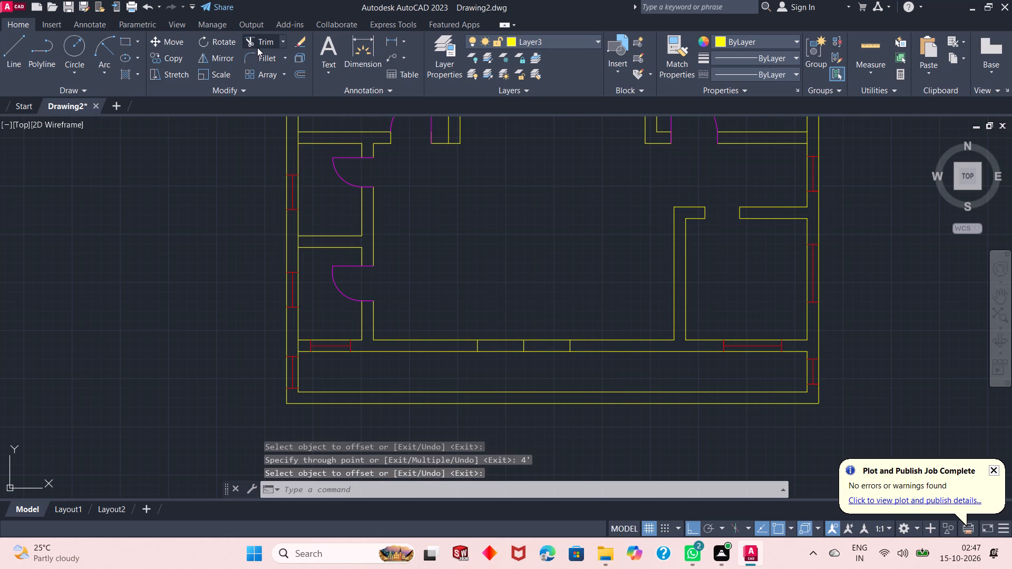
Trim away the middle line between the two offset lines in the central room's bottom wall.
left_click(257, 47)
left_click(516, 345)
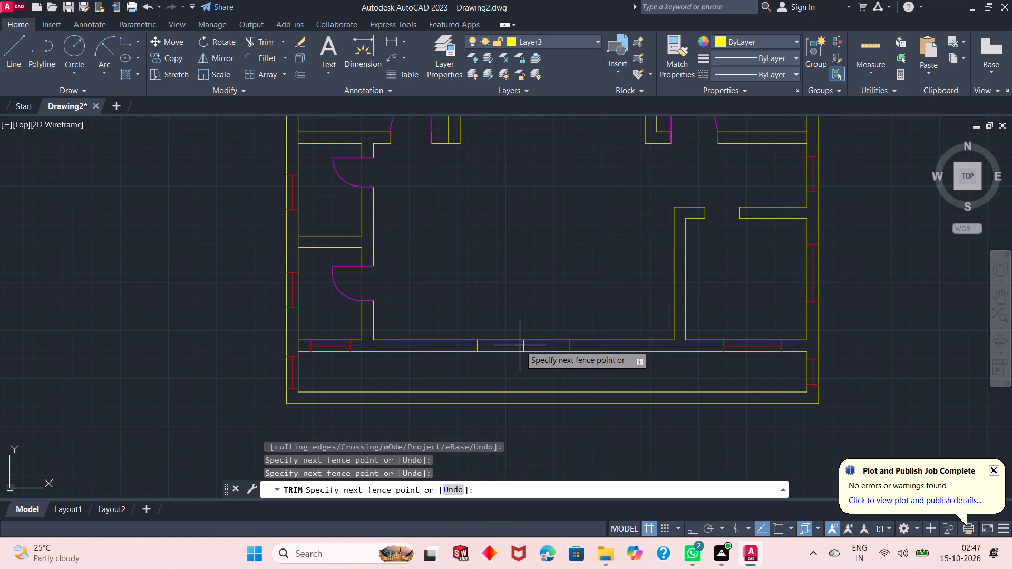
left_click(524, 347)
right_click(511, 295)
left_click(529, 299)
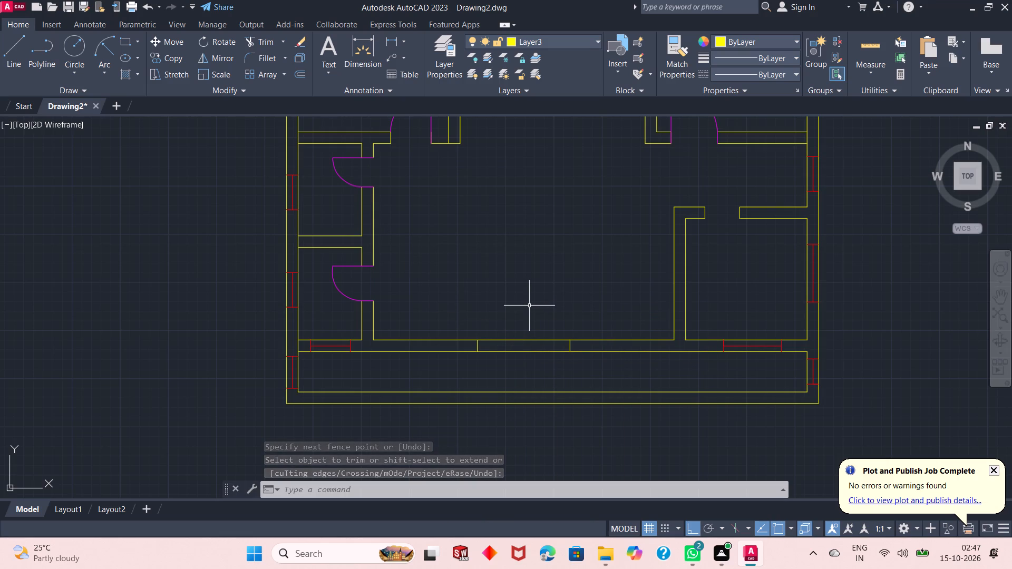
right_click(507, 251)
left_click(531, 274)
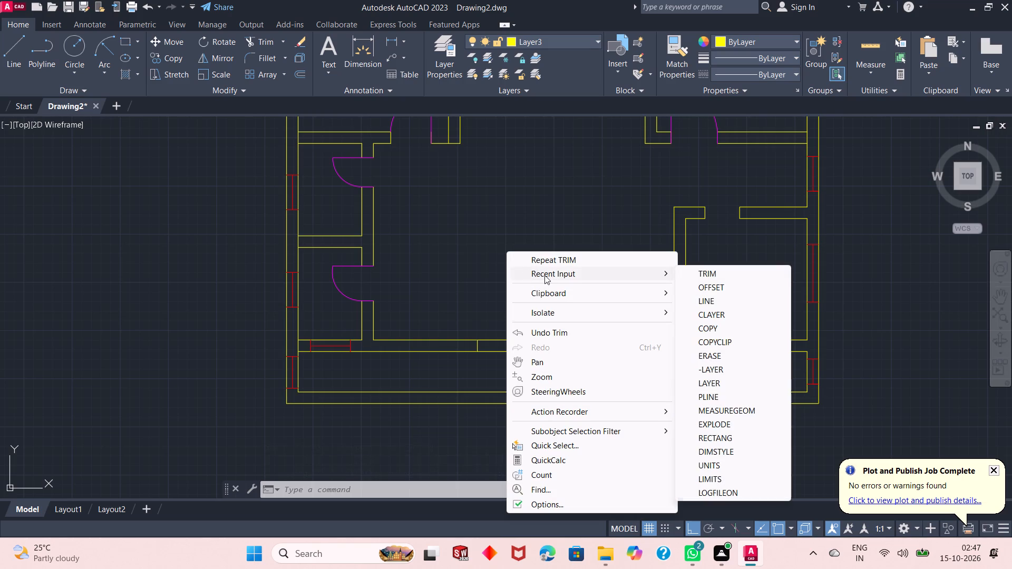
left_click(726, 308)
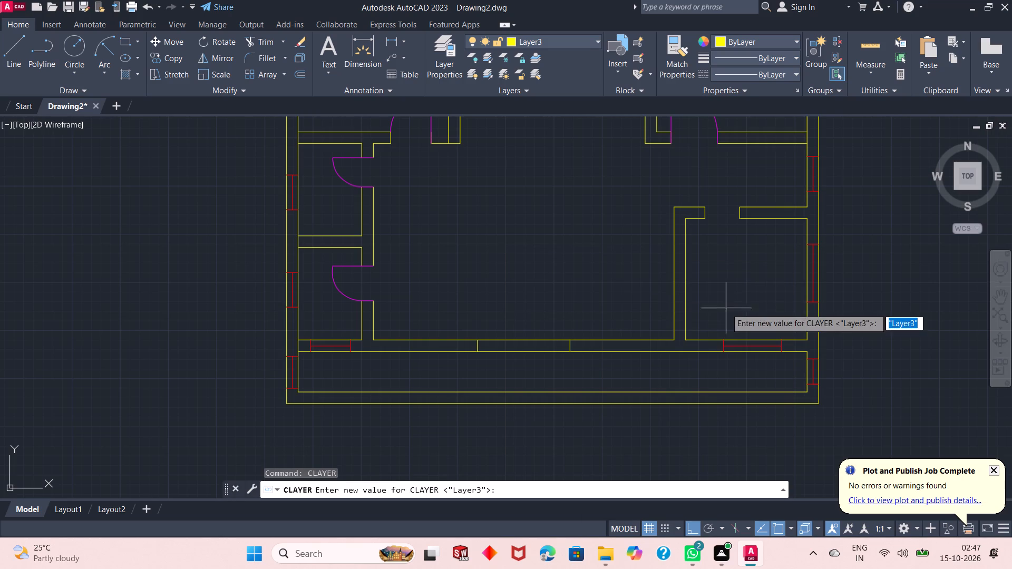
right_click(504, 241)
Draw a 1' vertical line across the plan's bottom outer wall, from the inner edge's midpoint to the outer edge.
right_click(538, 240)
left_click(580, 257)
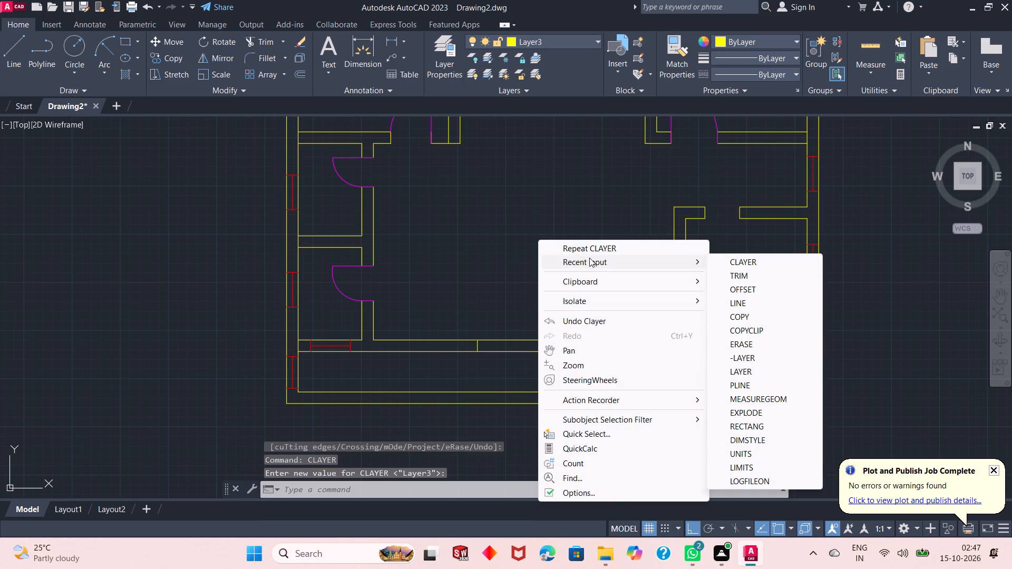
left_click(744, 305)
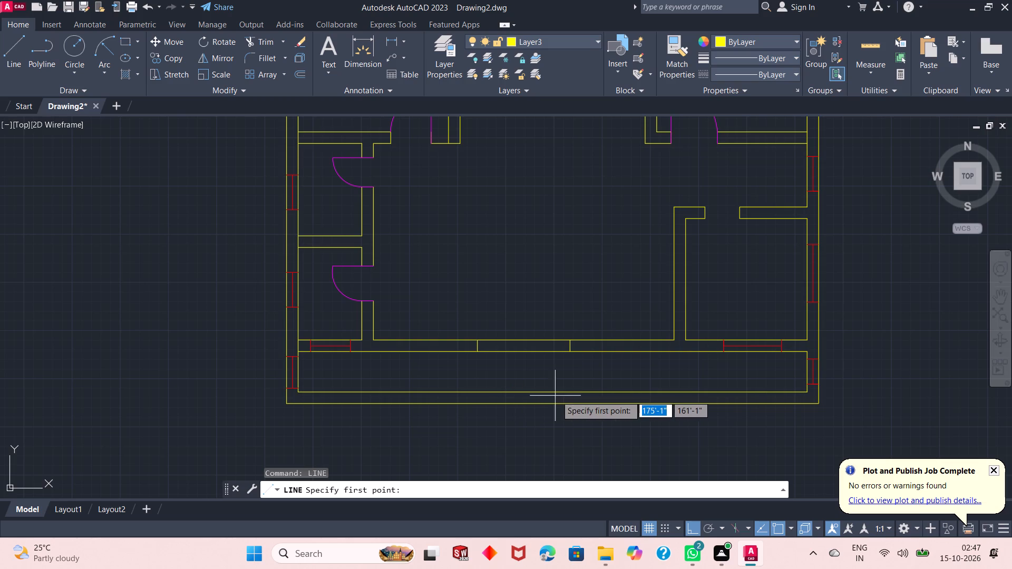
left_click(552, 388)
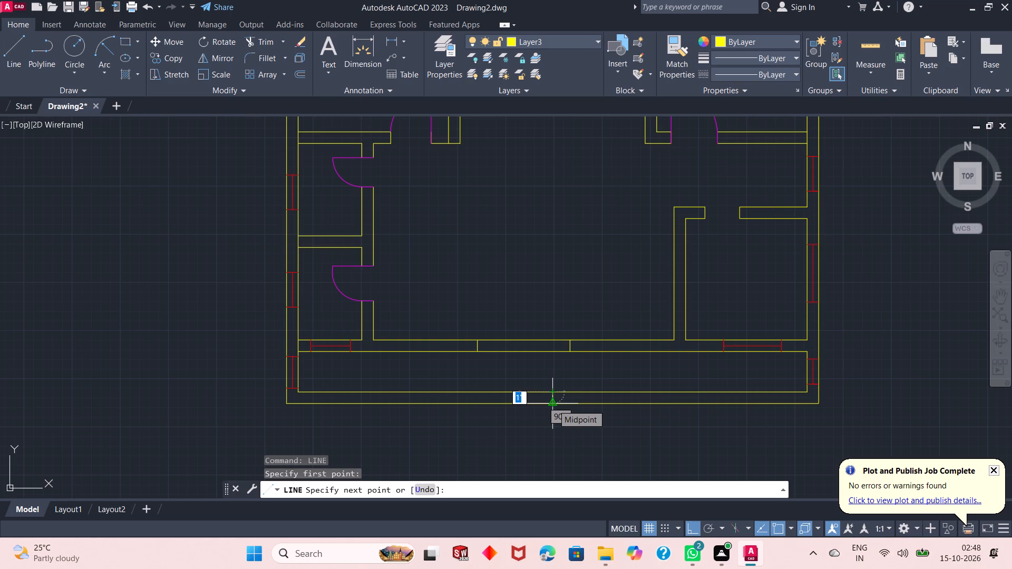
left_click(553, 405)
right_click(579, 382)
left_click(593, 389)
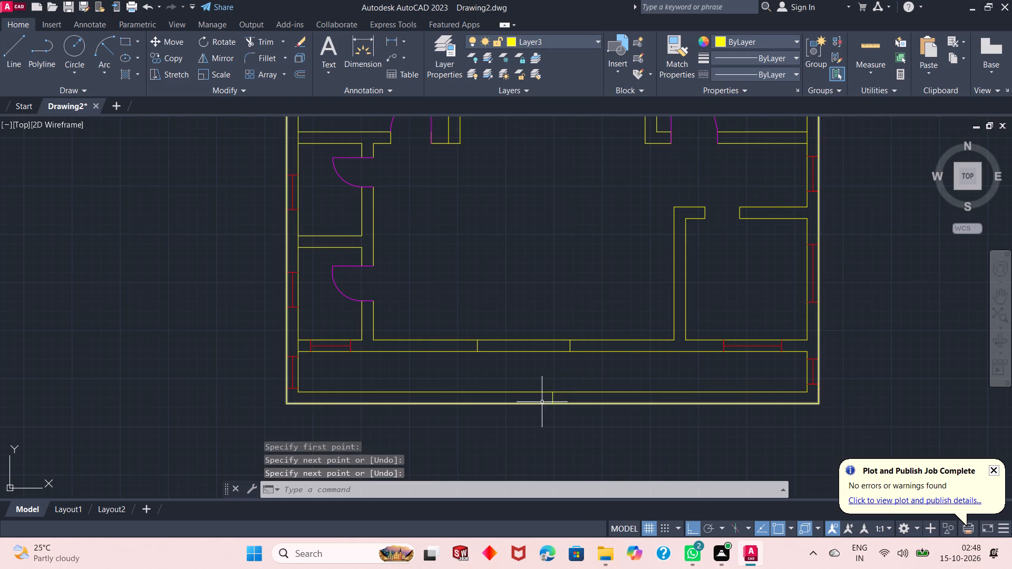
Select the short vertical line across the middle of the bottom outer wall.
left_click(558, 397)
left_click(547, 402)
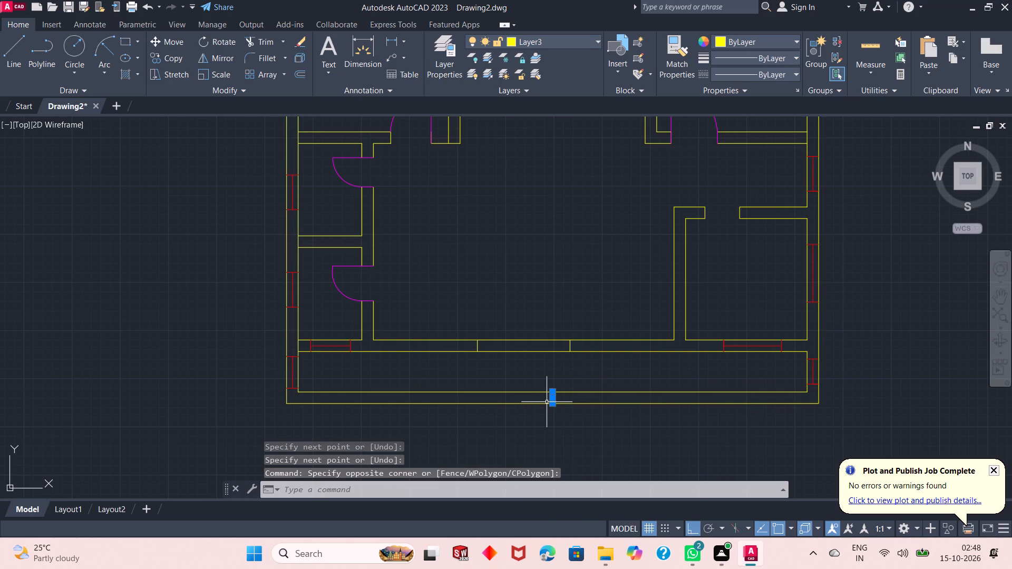
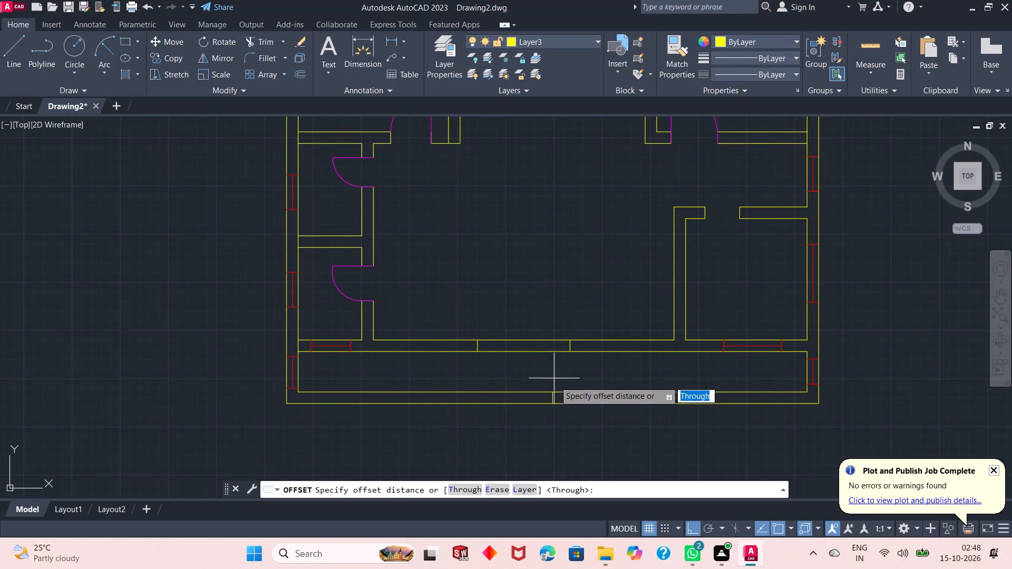
Offset the short middle line in the bottom outer wall by 10'5" to its right and left sides.
left_click(466, 489)
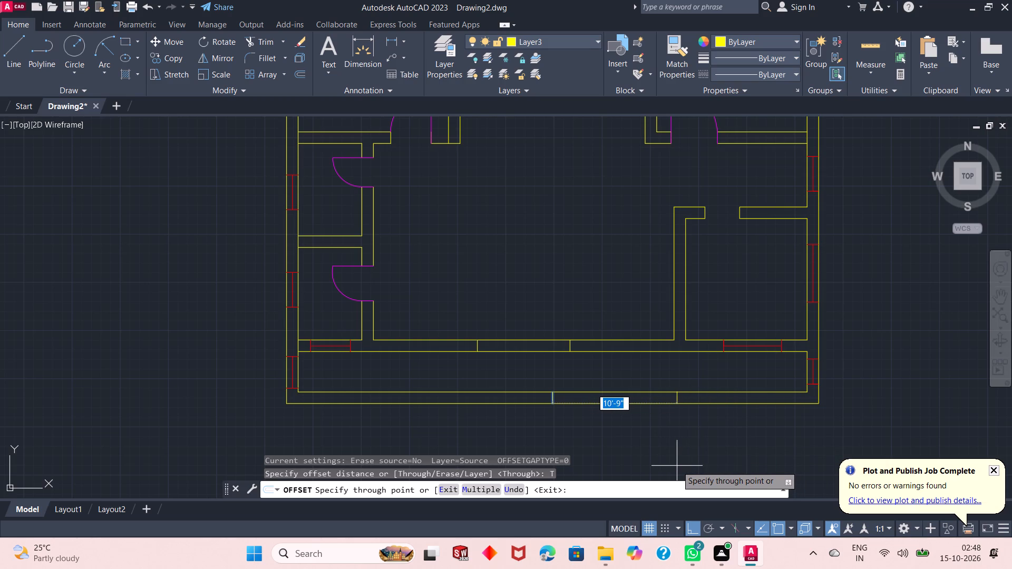
type("10")
key("apostrophe")
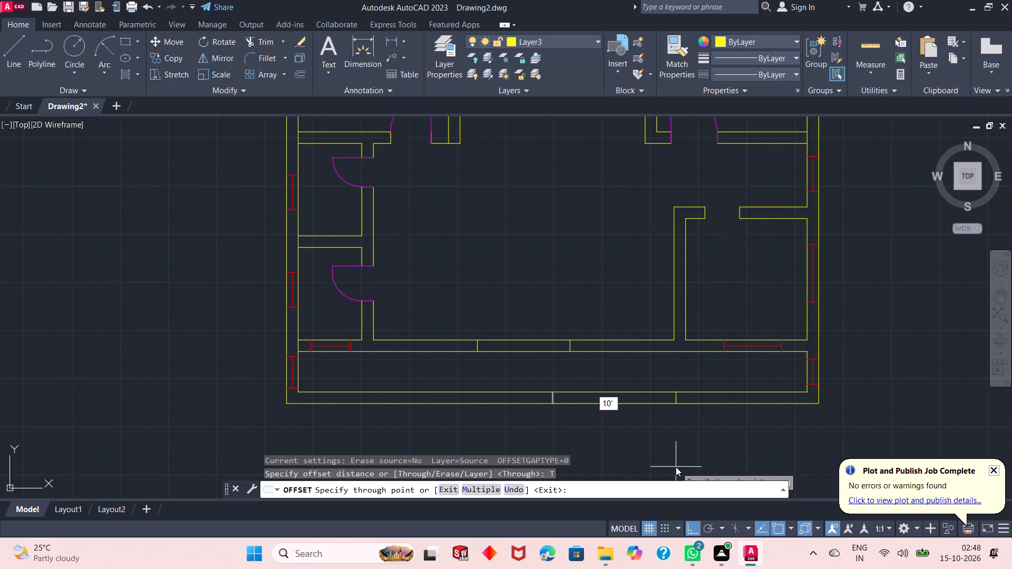
type("5\"")
key("Return")
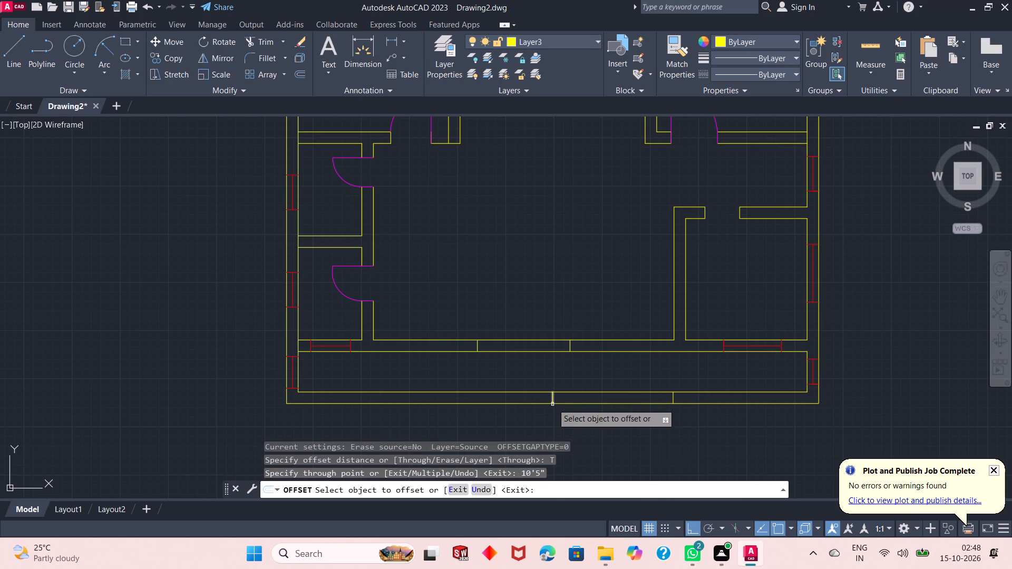
left_click(552, 403)
type("10'5\"")
key("Return")
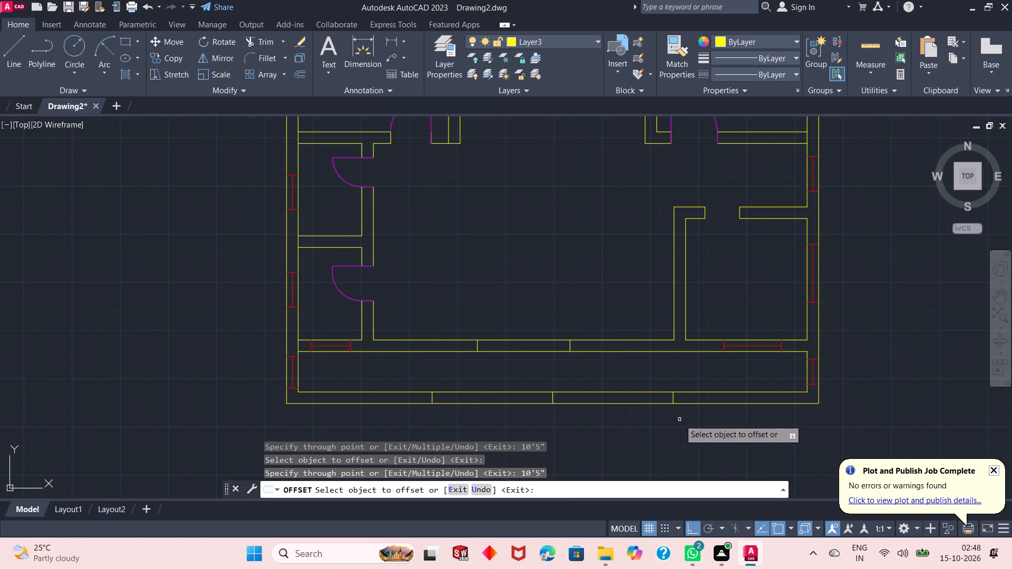
Offset each of the two new lines in the bottom outer wall 1' outward, away from the middle line.
left_click(434, 399)
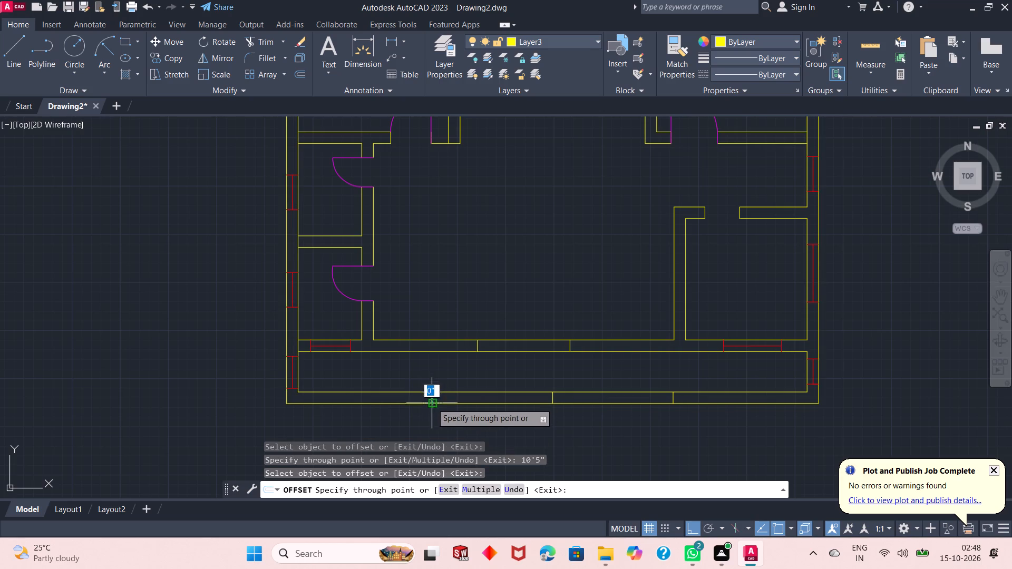
type("1'")
key("Return")
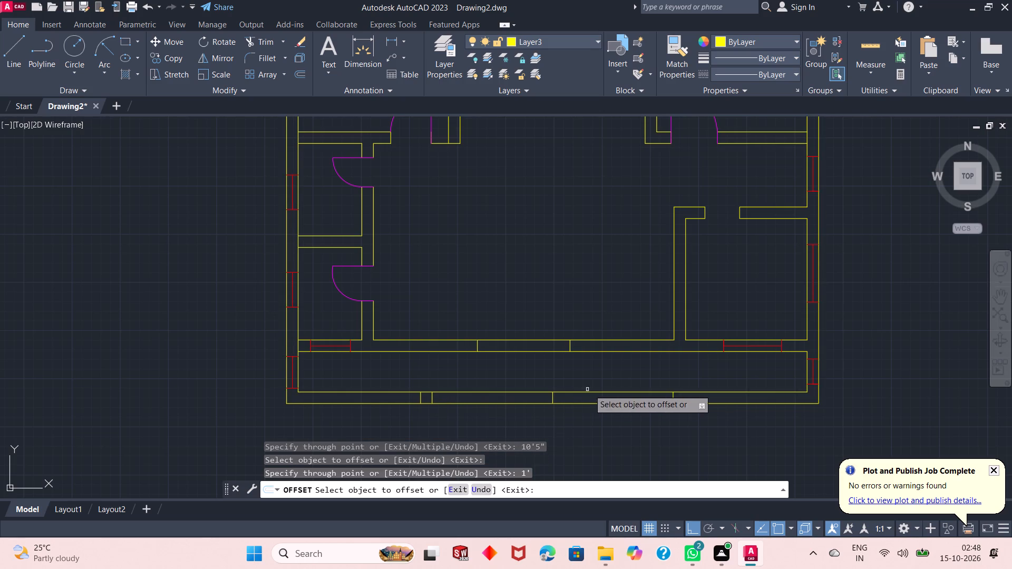
left_click(674, 402)
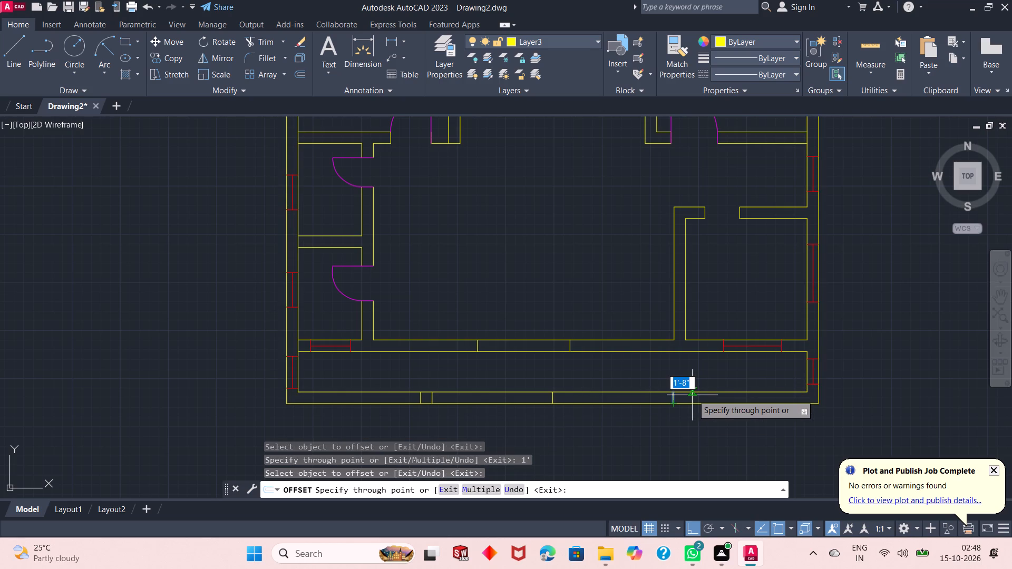
type("1'")
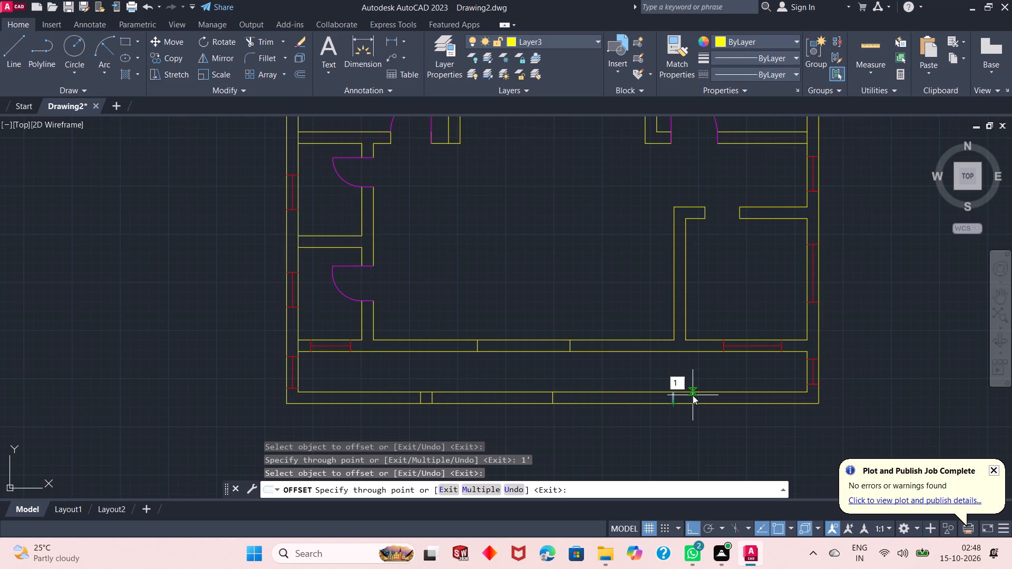
key("Return")
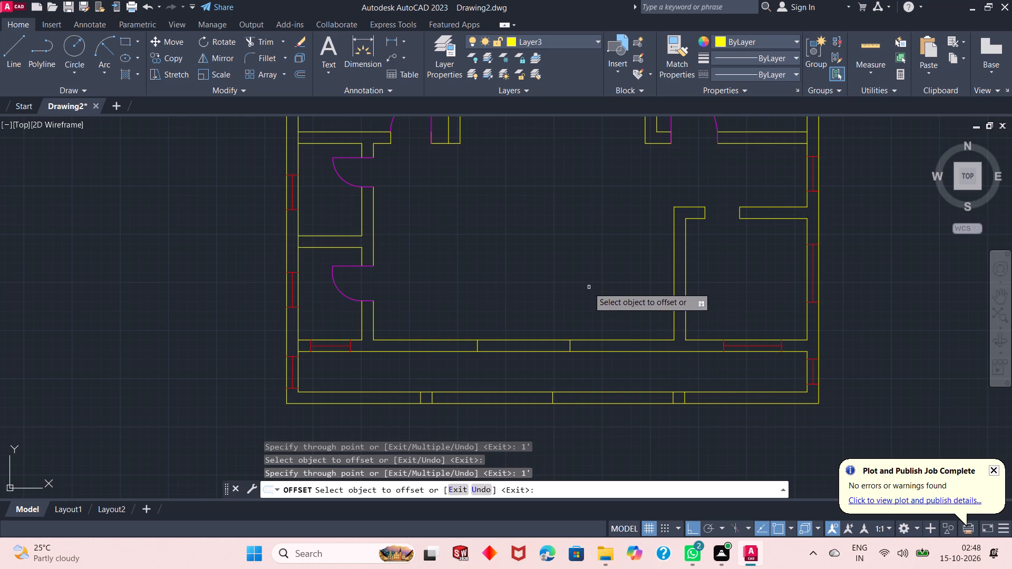
right_click(579, 280)
left_click(631, 288)
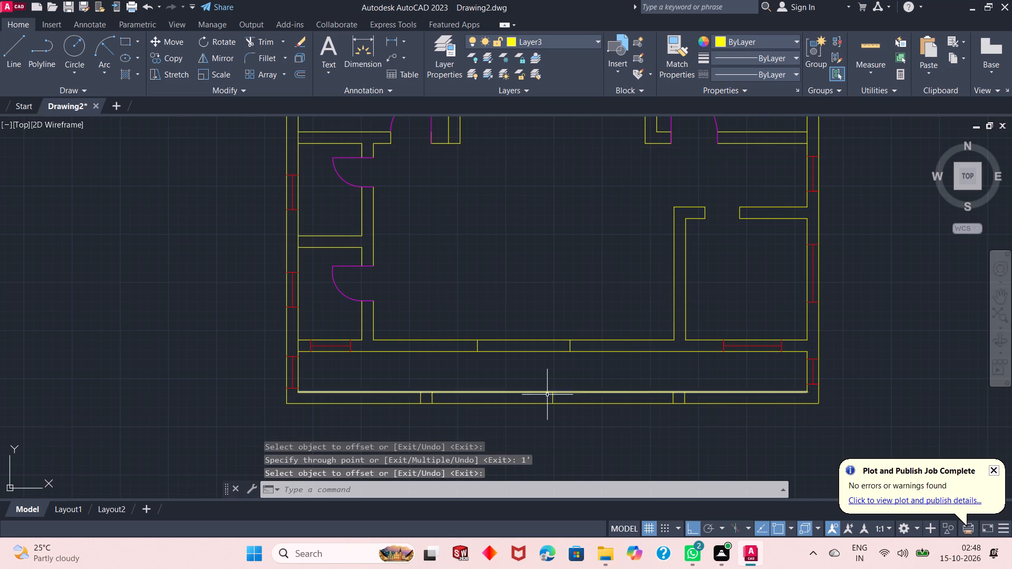
Trim away the inner line of each 1' pair in the bottom outer wall, keeping the outer lines.
left_click(259, 37)
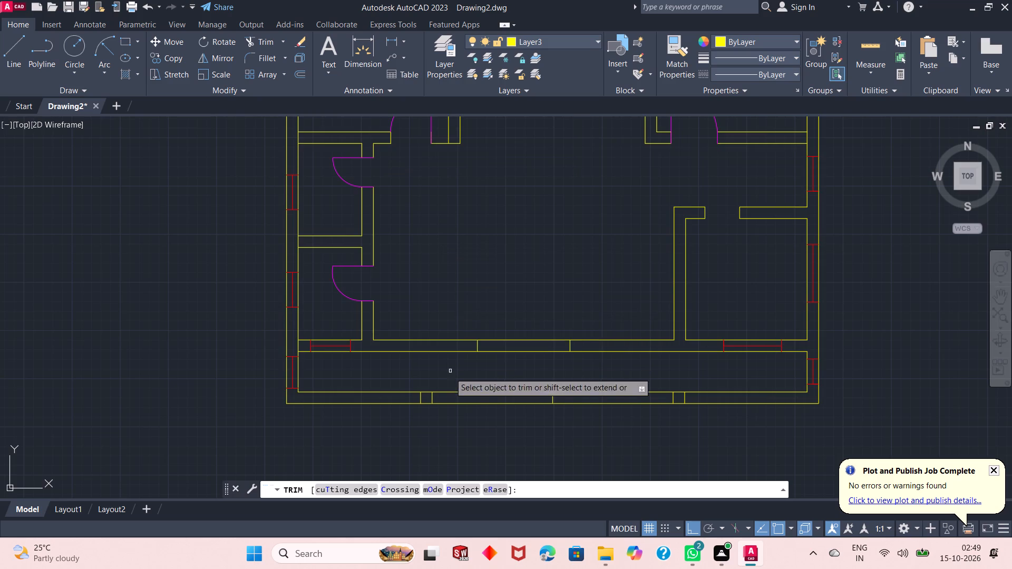
scroll(452, 402, "up", 1)
left_click(416, 400)
left_click(423, 396)
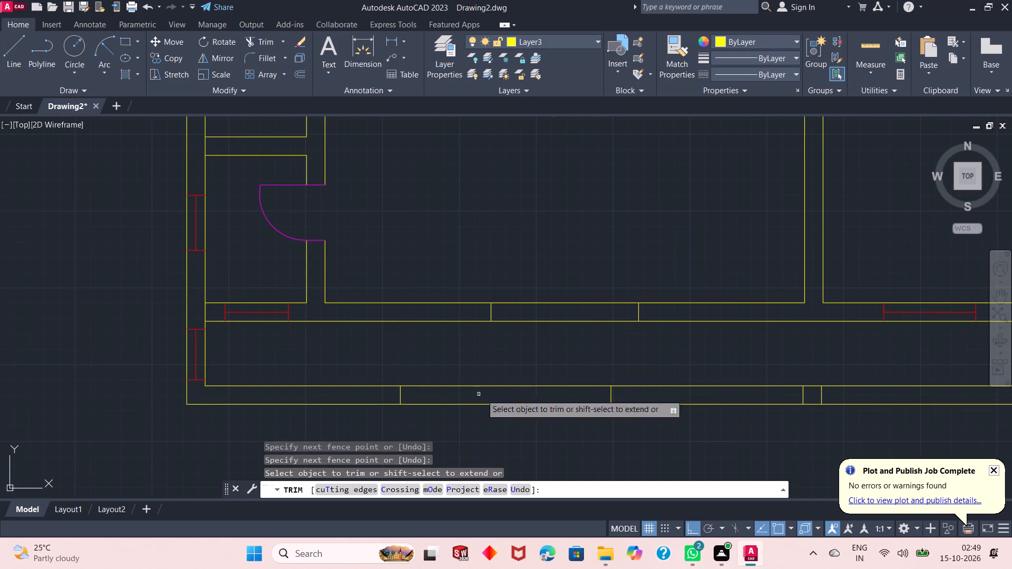
left_click(804, 390)
Trim the upper edge of the central room's bottom wall between the two opening lines.
scroll(724, 408, "down", 2)
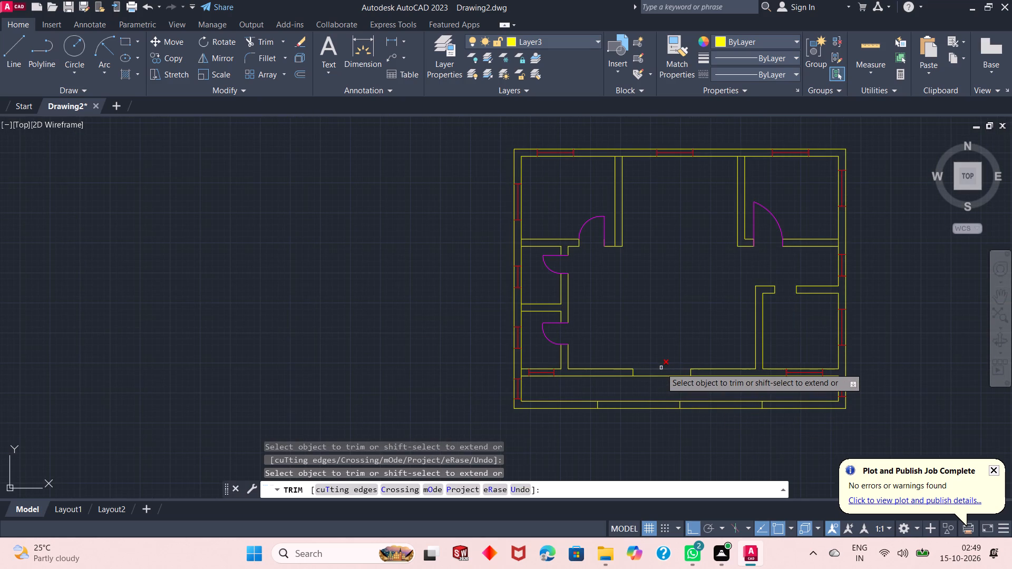
left_click(661, 368)
right_click(649, 299)
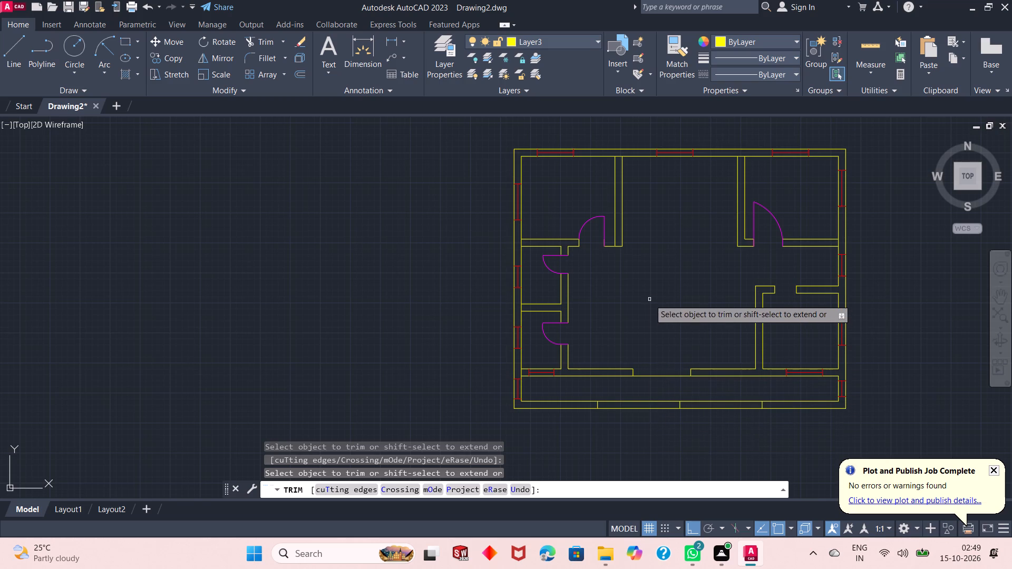
left_click(659, 309)
Erase the short middle line across the bottom outer wall.
scroll(604, 288, "down", 1)
scroll(672, 371, "up", 1)
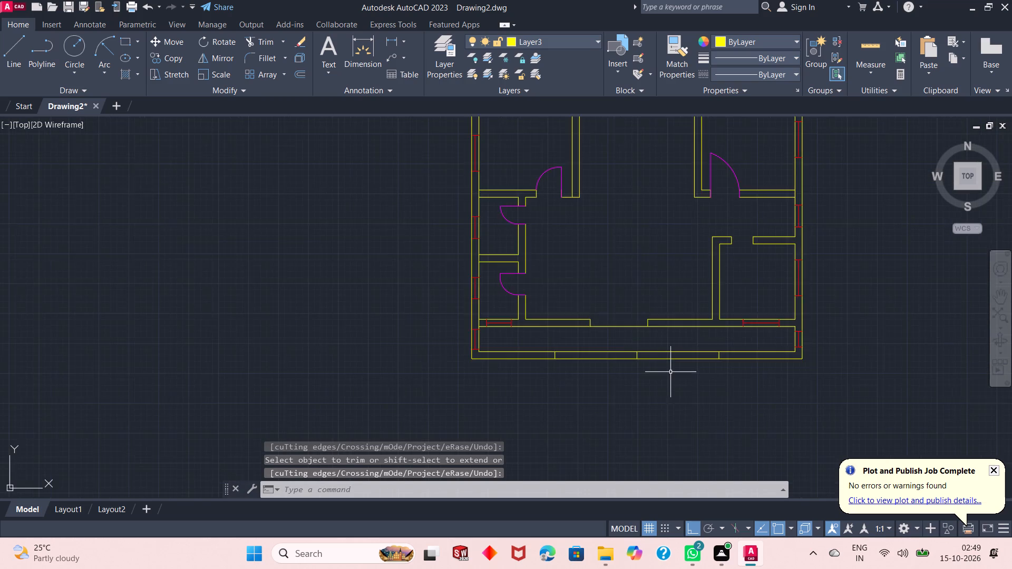
scroll(669, 370, "up", 1)
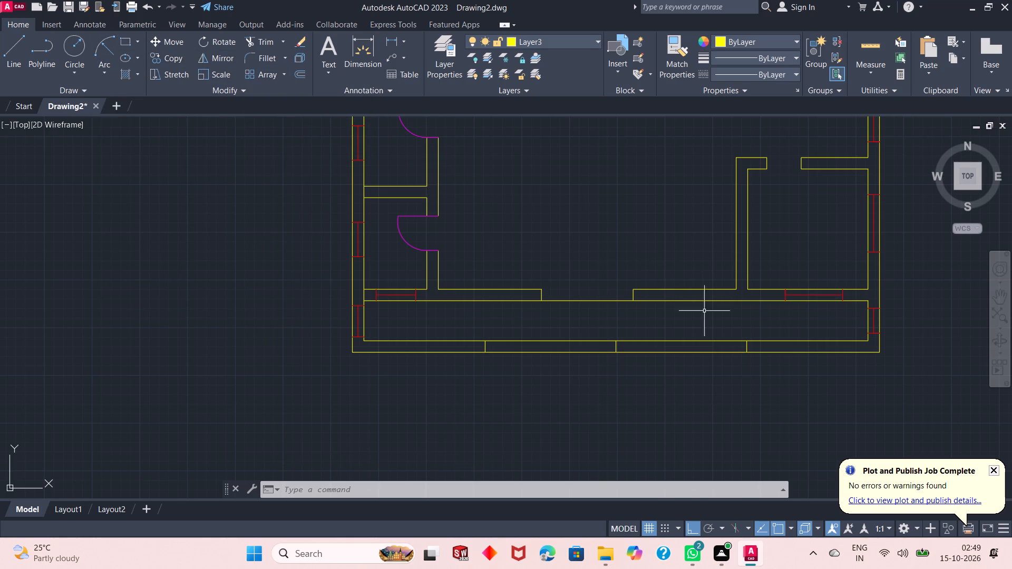
left_click(615, 346)
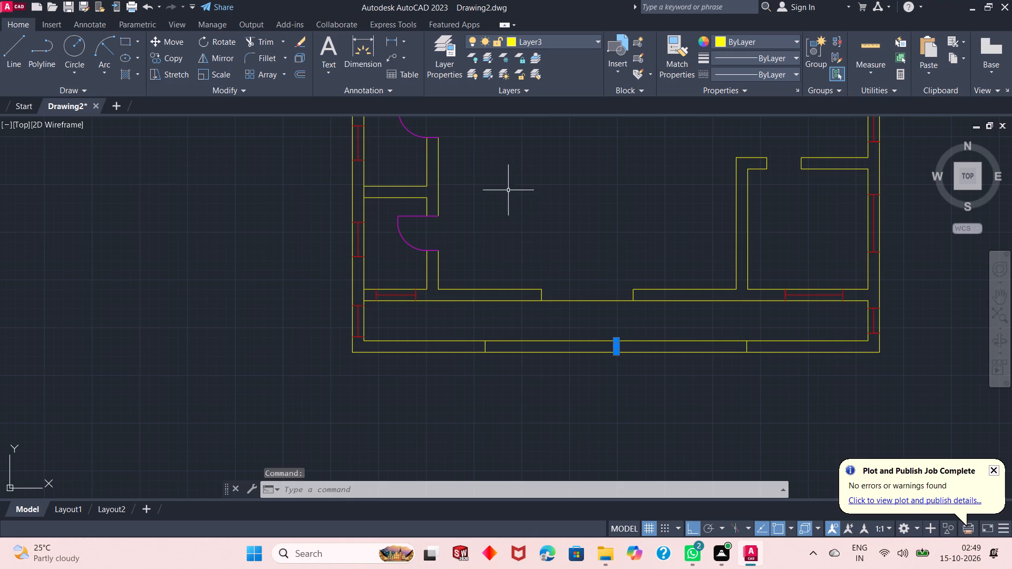
right_click(508, 190)
left_click(542, 275)
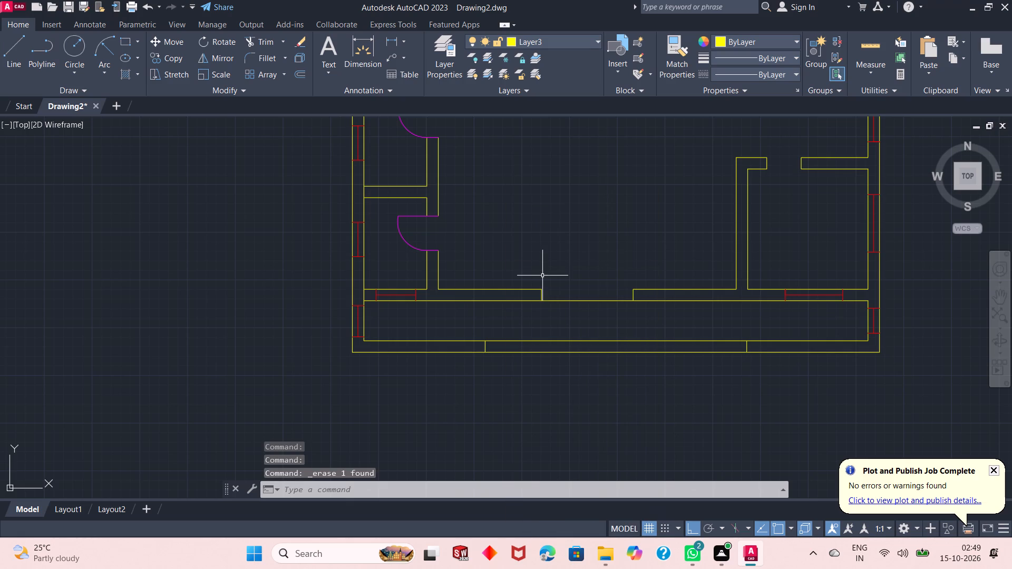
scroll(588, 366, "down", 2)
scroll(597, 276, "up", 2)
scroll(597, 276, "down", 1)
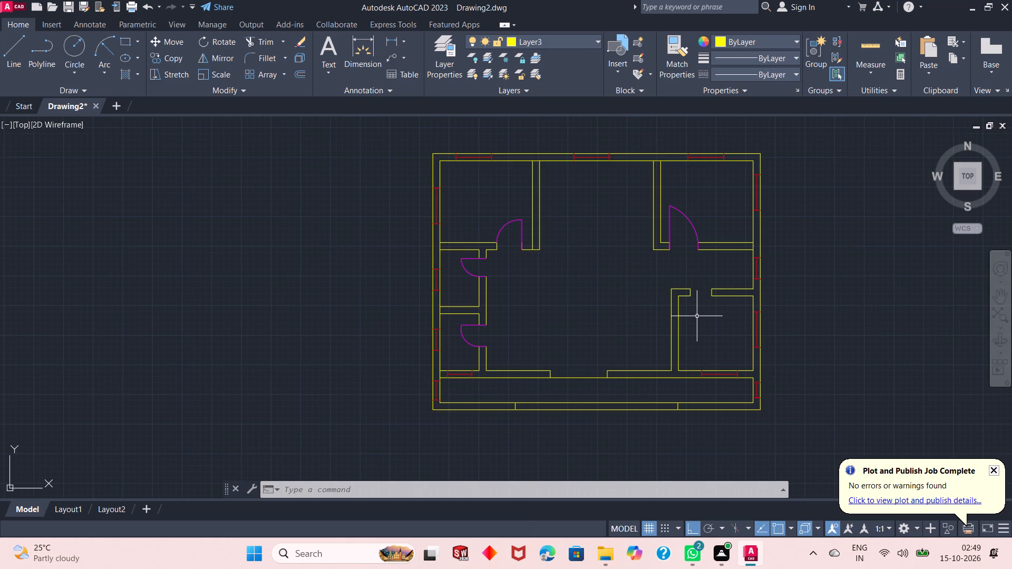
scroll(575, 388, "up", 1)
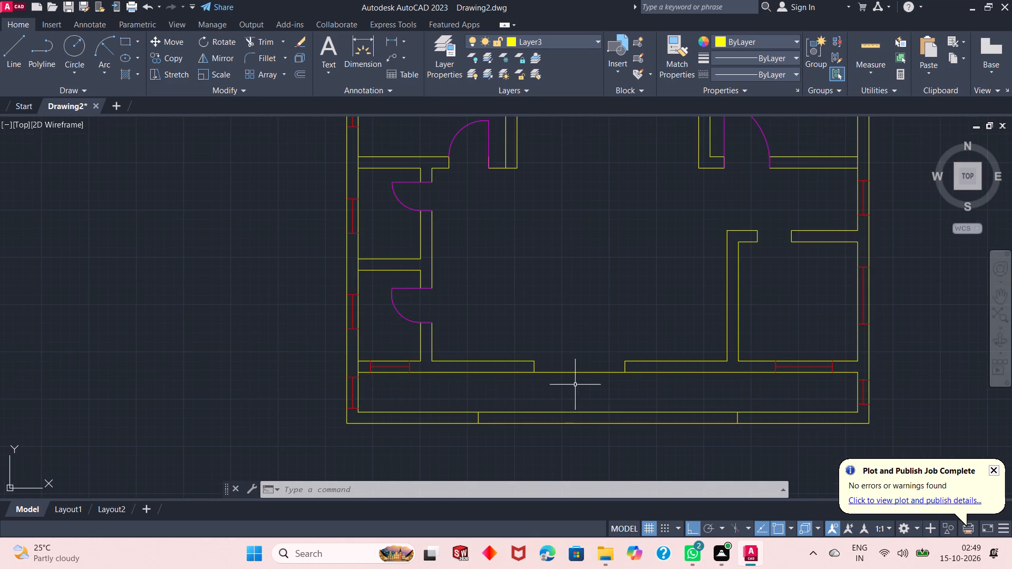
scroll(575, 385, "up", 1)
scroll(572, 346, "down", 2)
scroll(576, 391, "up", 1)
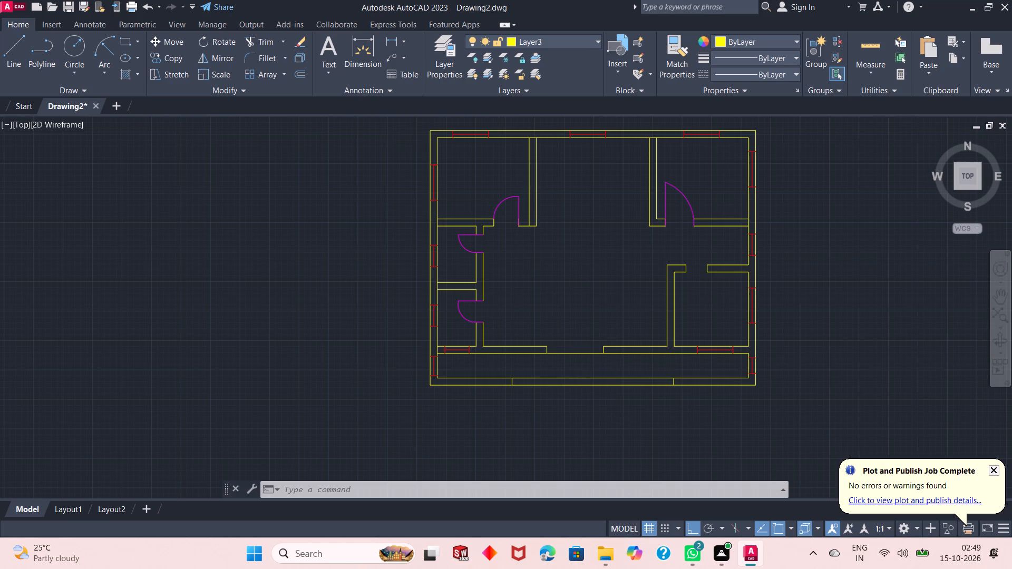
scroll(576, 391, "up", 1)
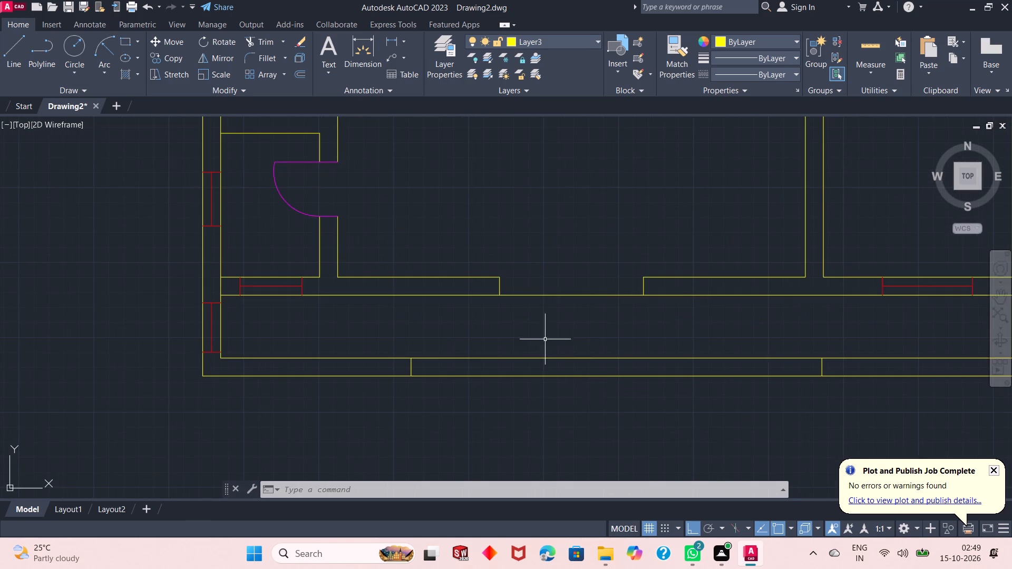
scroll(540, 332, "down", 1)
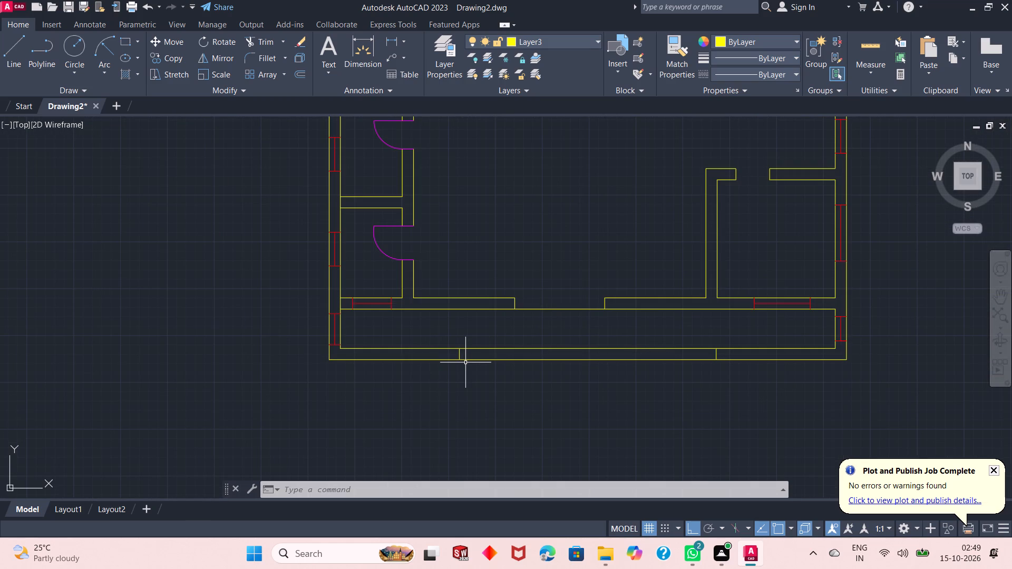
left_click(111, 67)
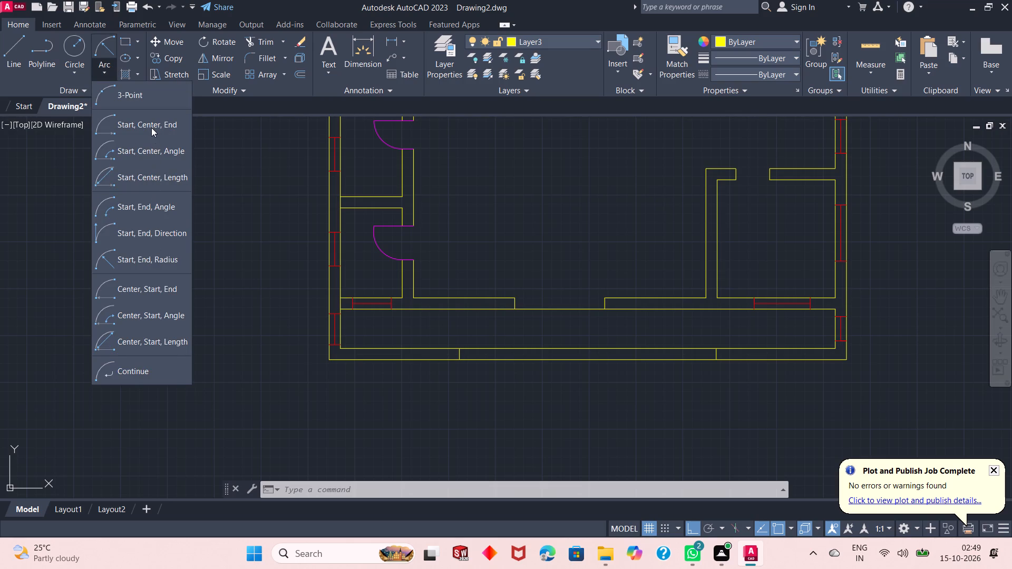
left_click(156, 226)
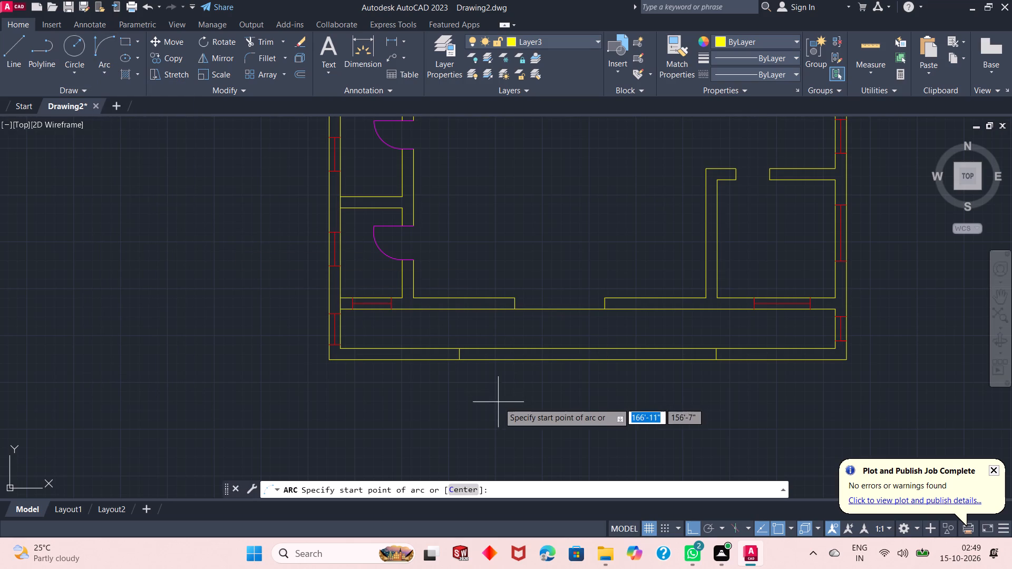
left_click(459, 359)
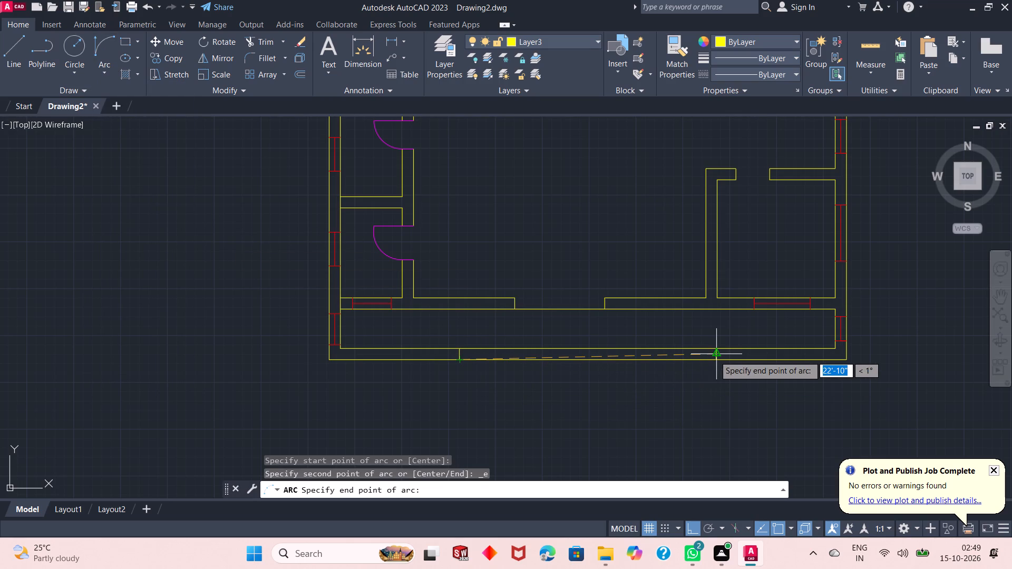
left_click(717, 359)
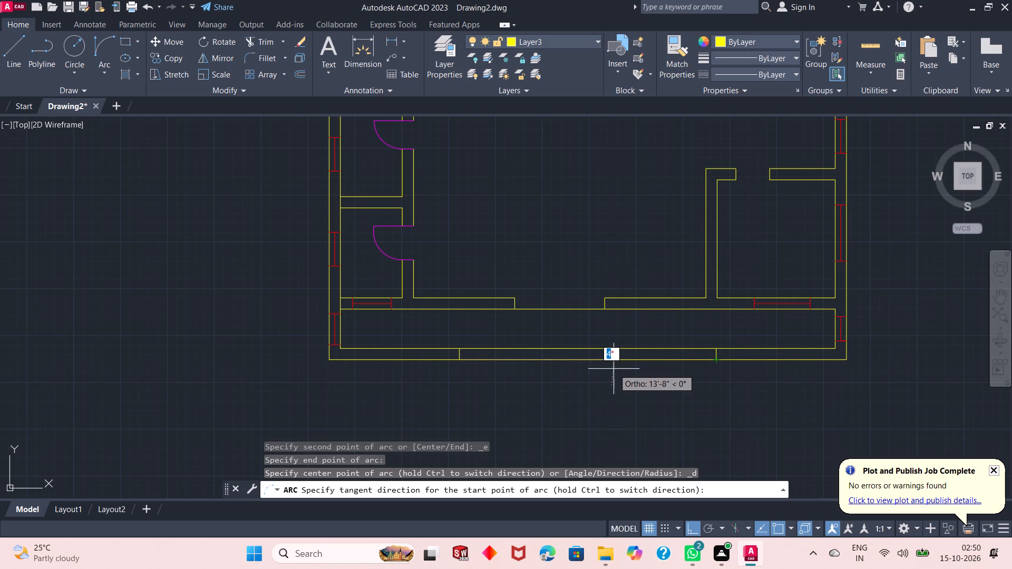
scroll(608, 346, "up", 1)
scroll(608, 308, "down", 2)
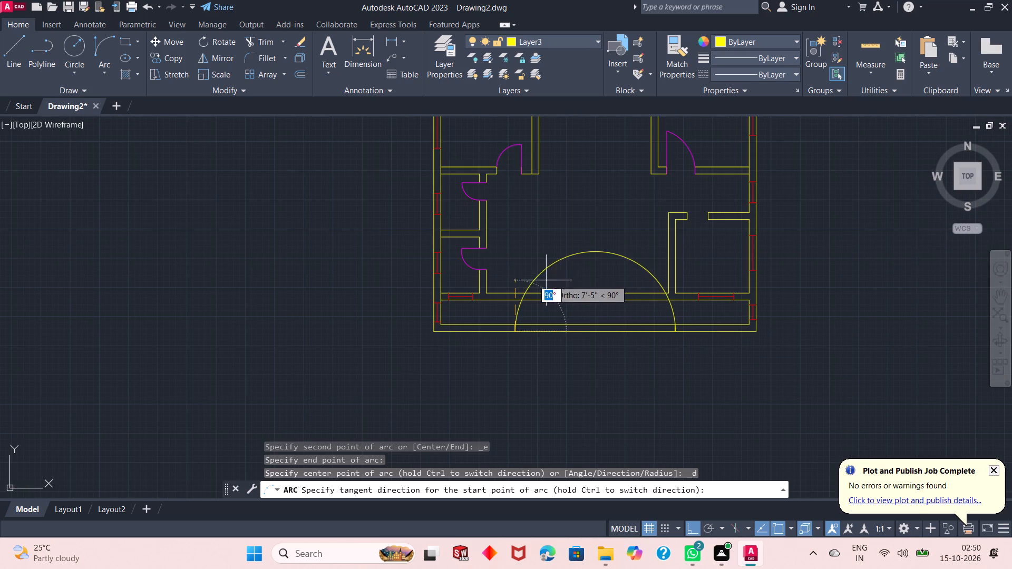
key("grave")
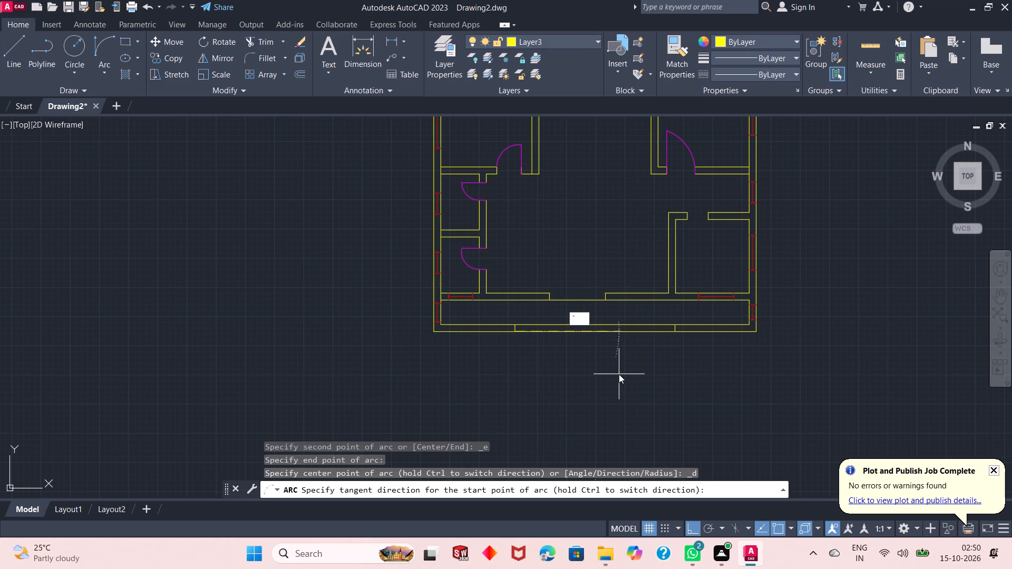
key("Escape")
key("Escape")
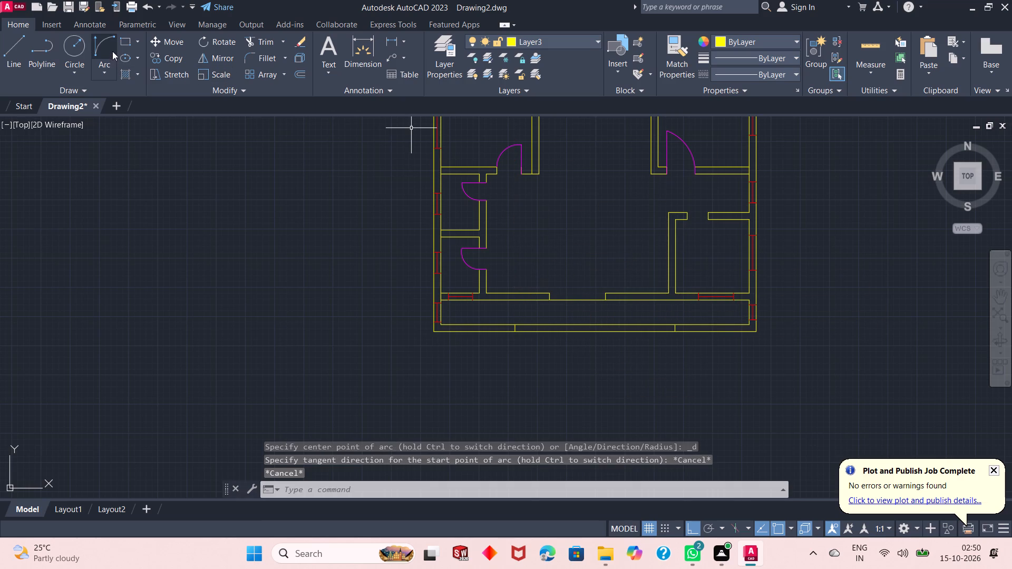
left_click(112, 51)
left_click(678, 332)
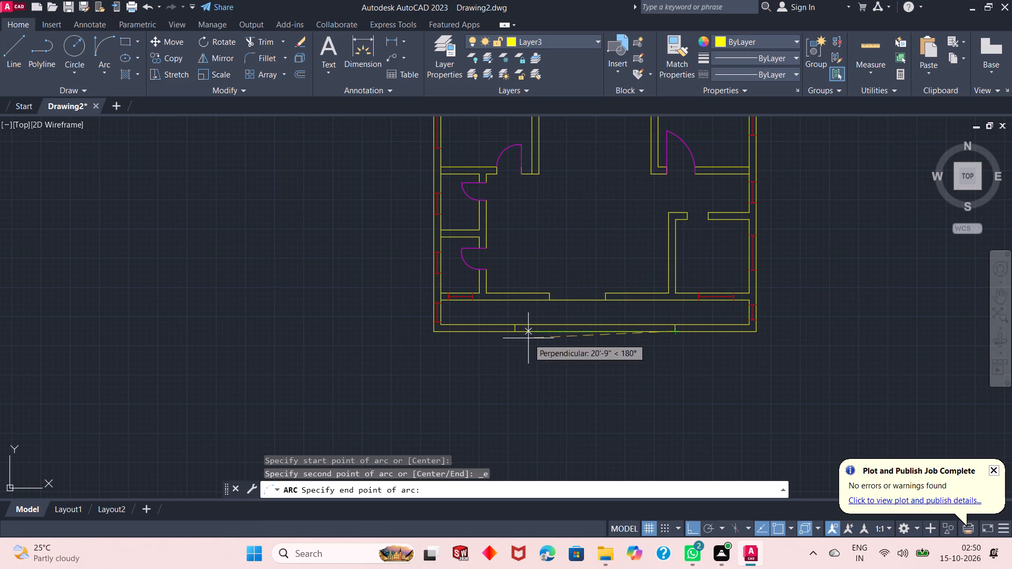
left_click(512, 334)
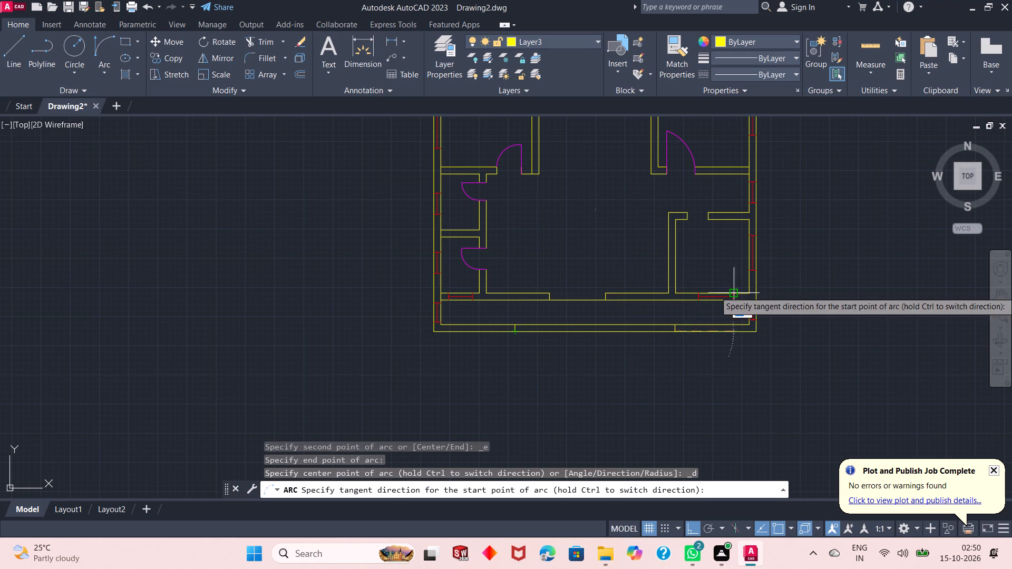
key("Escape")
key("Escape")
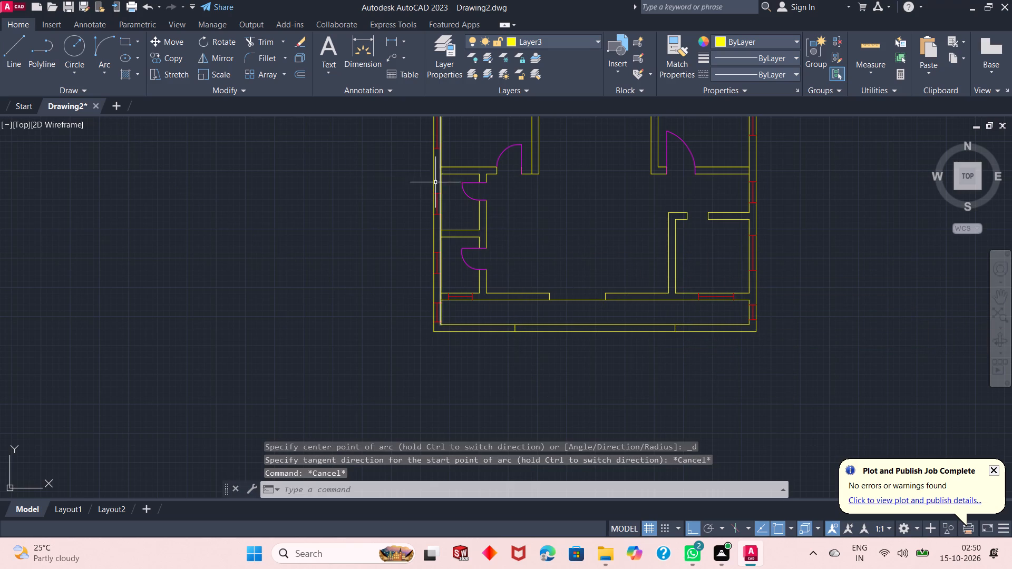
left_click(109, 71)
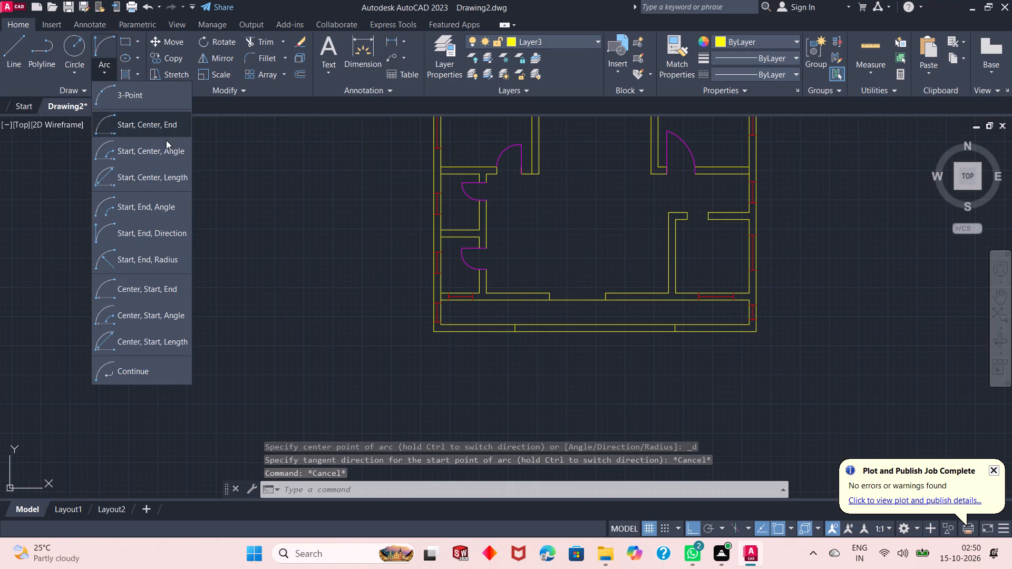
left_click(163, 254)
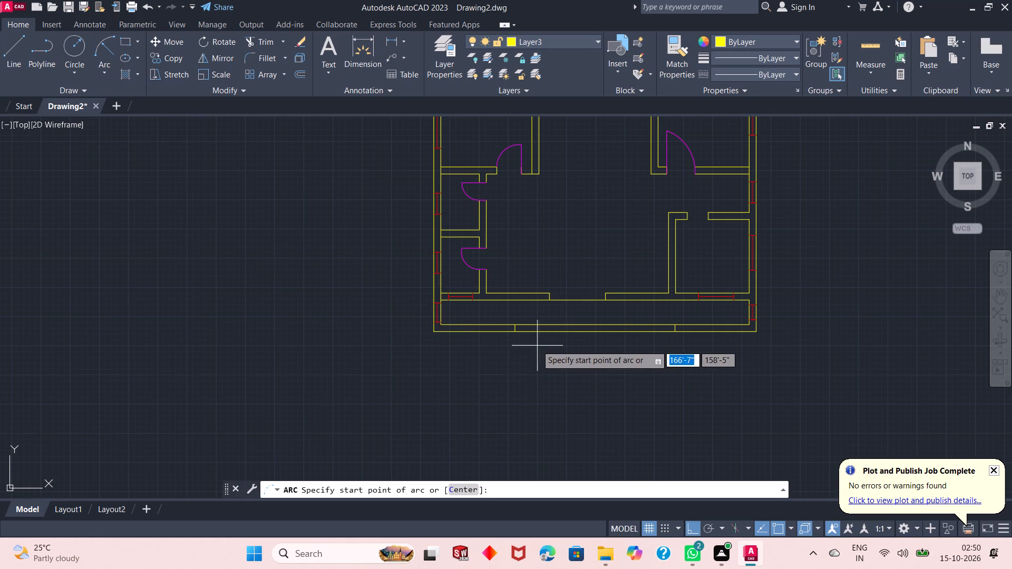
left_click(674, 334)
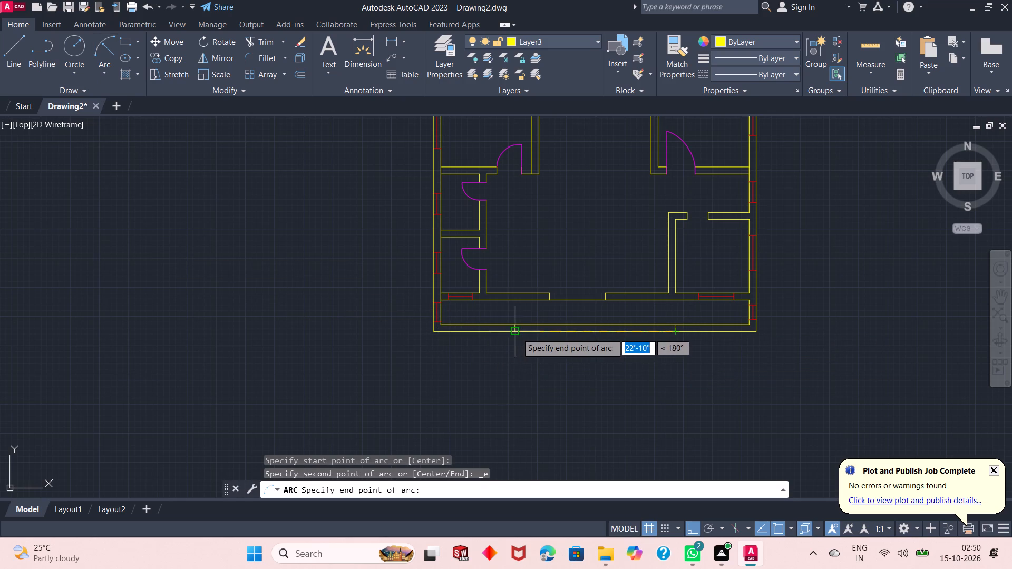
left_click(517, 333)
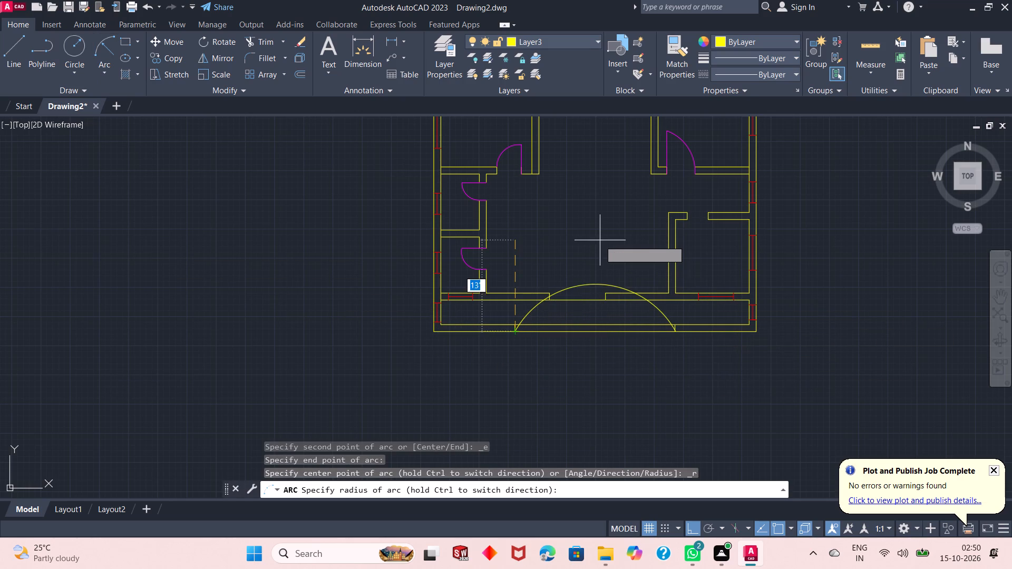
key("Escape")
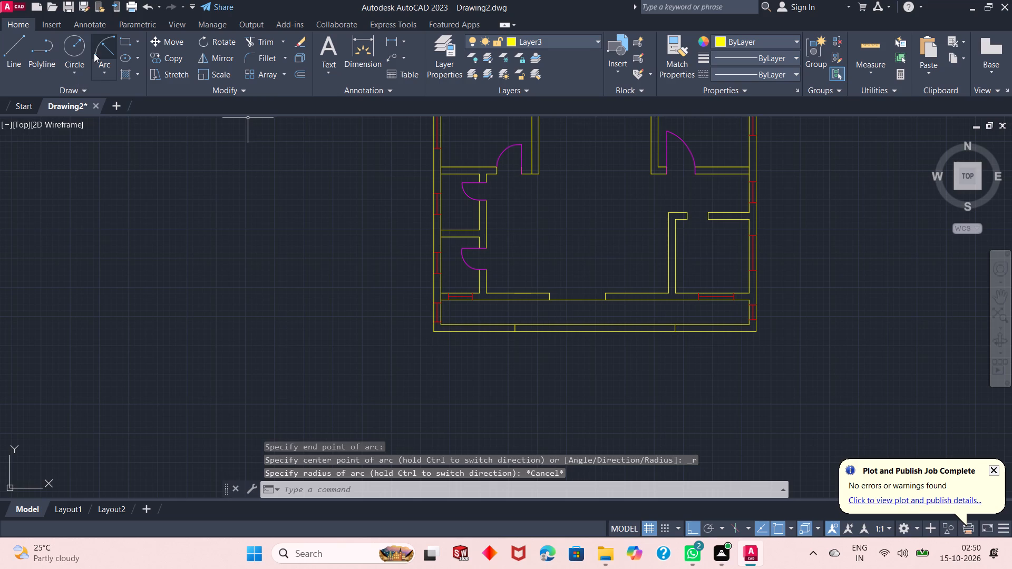
Draw a start-end-radius arc of radius 28' bulging outward below the bottom outer wall, between the outer ends of the two short cross lines.
left_click(94, 53)
left_click(516, 331)
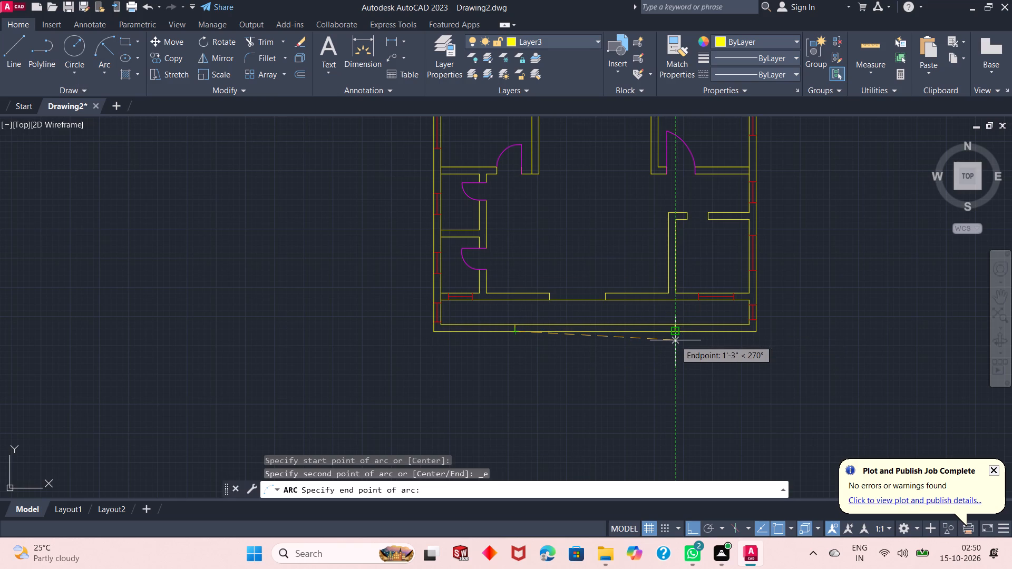
left_click(675, 333)
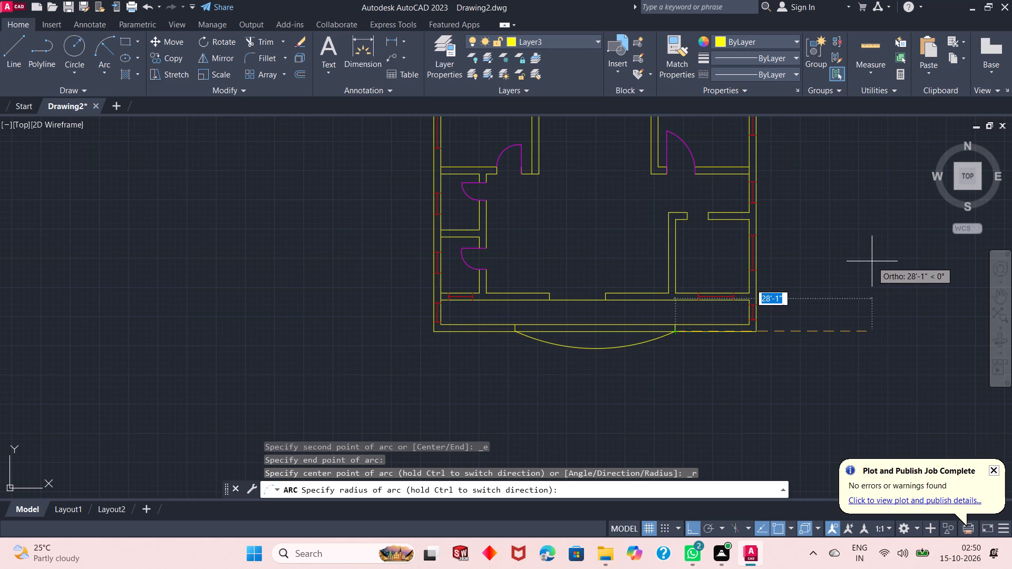
type("28'")
key("Return")
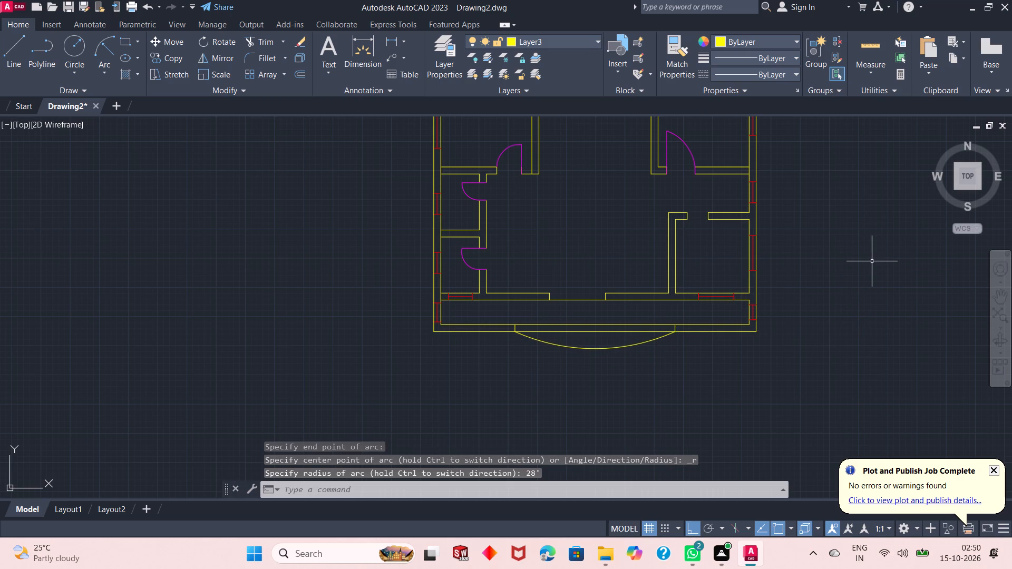
right_click(872, 261)
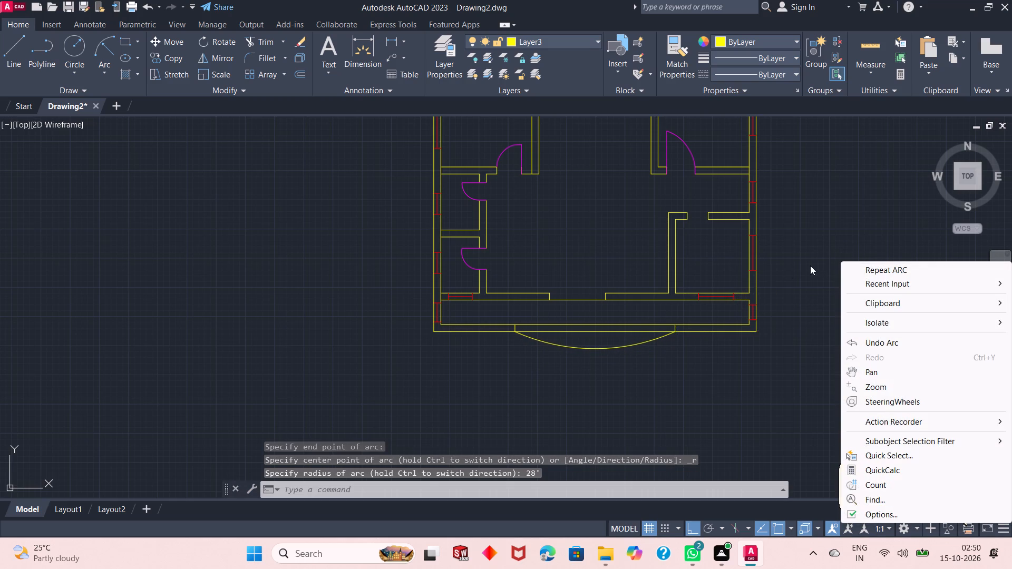
left_click(782, 271)
left_click(804, 333)
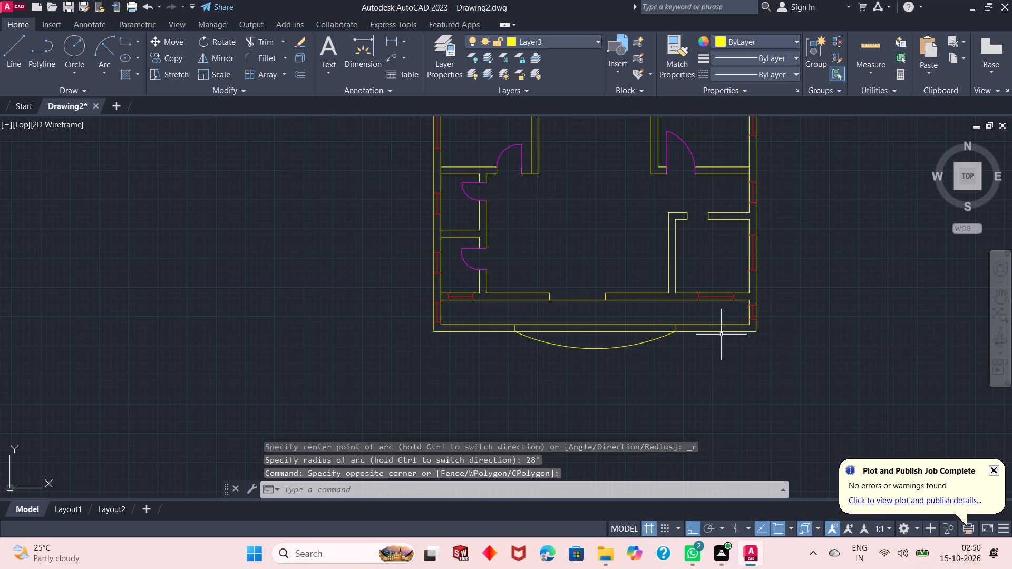
Offset the two short cross lines in the bottom outer wall 1' outward, away from the arc.
scroll(541, 325, "up", 1)
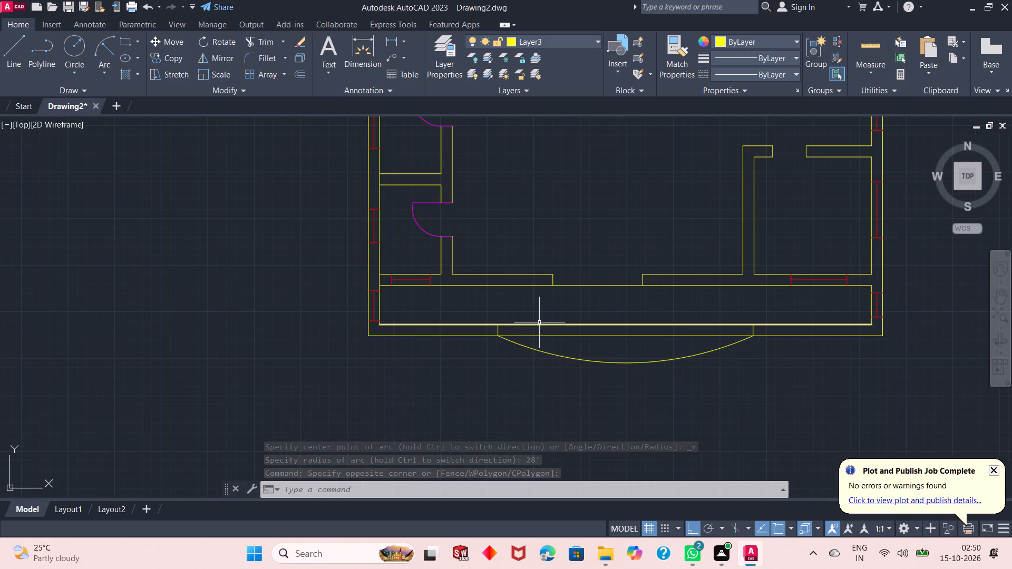
right_click(201, 241)
left_click(226, 261)
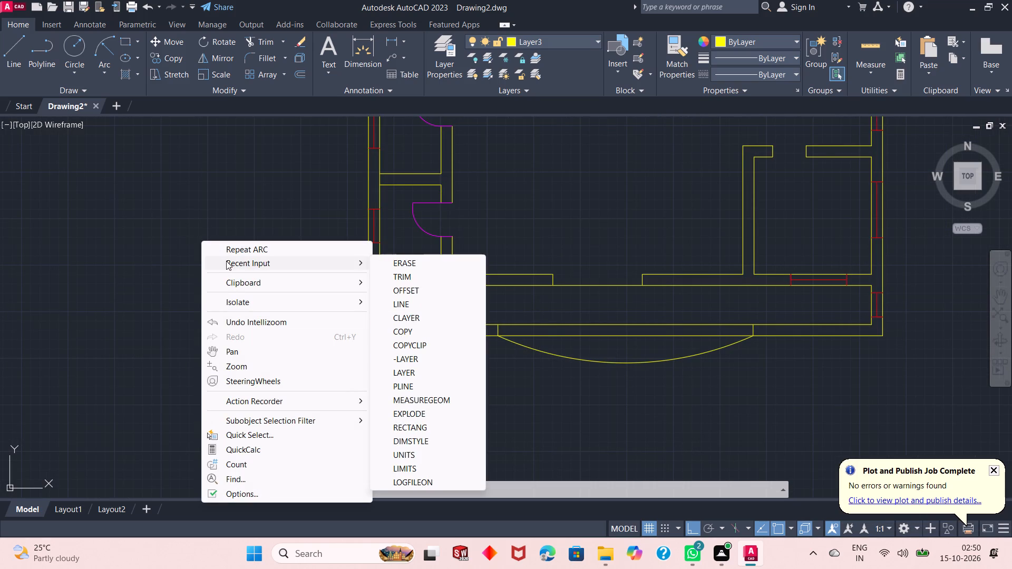
left_click(393, 295)
right_click(244, 233)
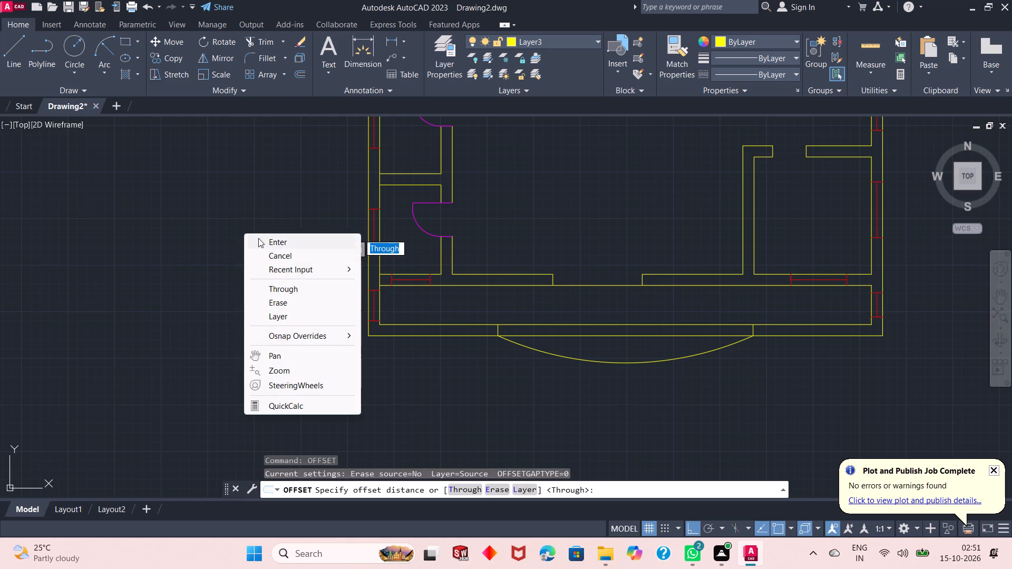
left_click(258, 239)
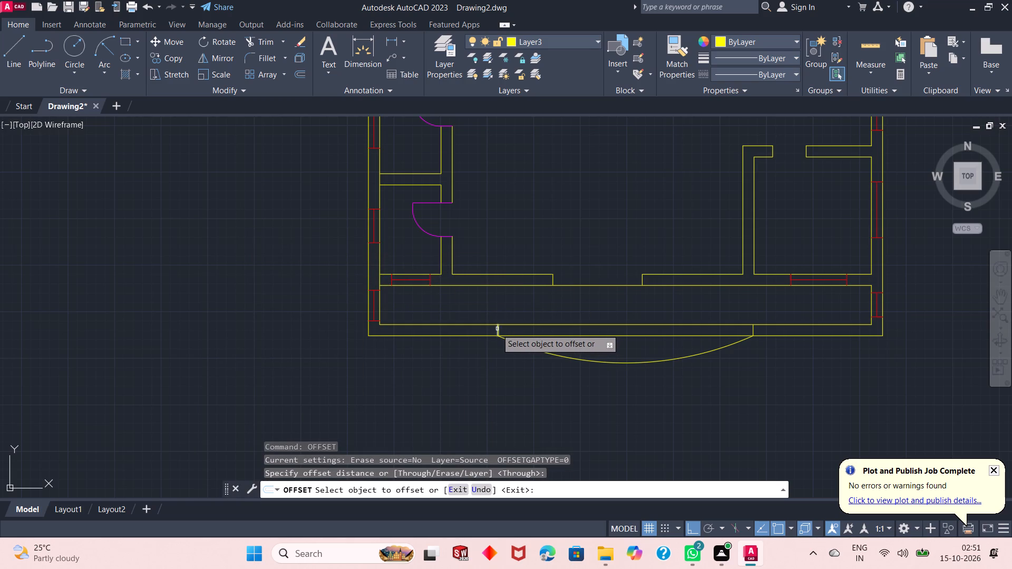
left_click(499, 330)
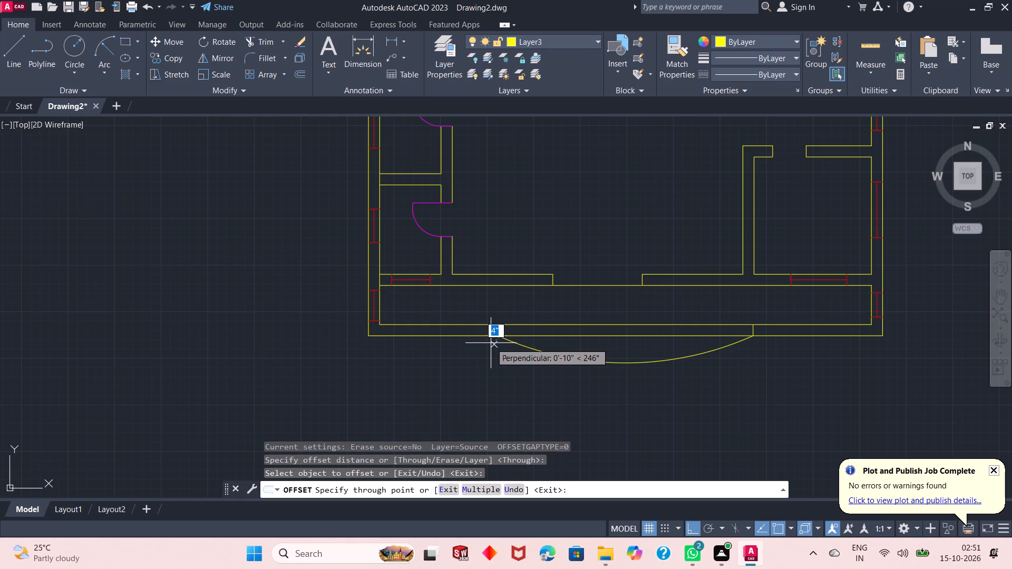
type("1'")
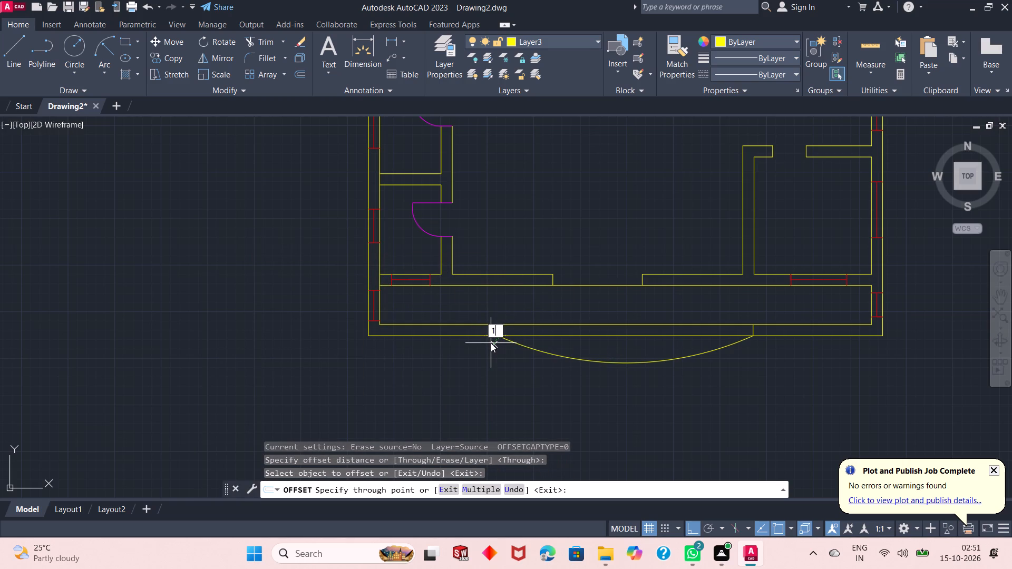
key("Return")
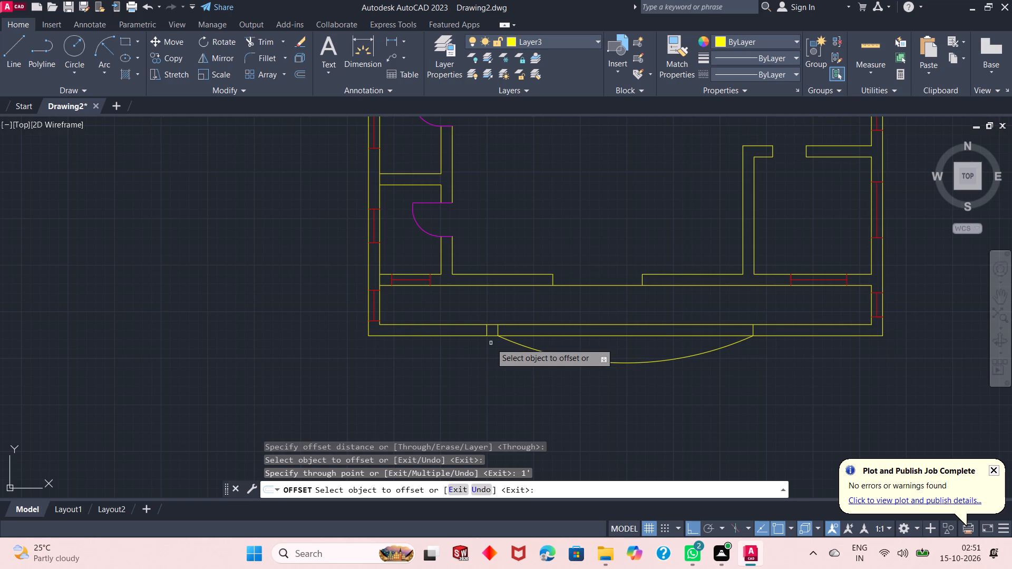
left_click(754, 331)
type("1'")
key("Return")
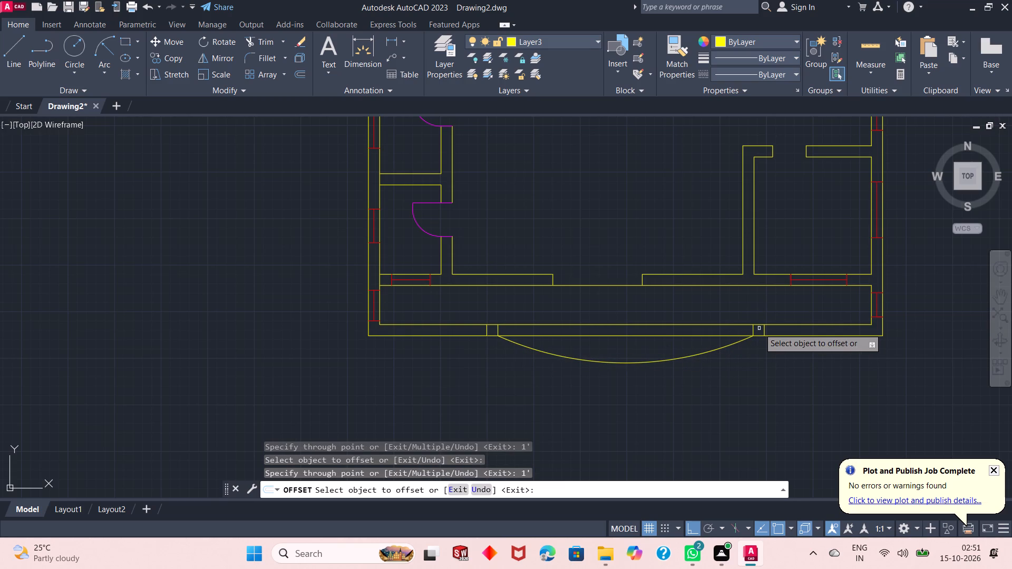
right_click(650, 221)
left_click(673, 228)
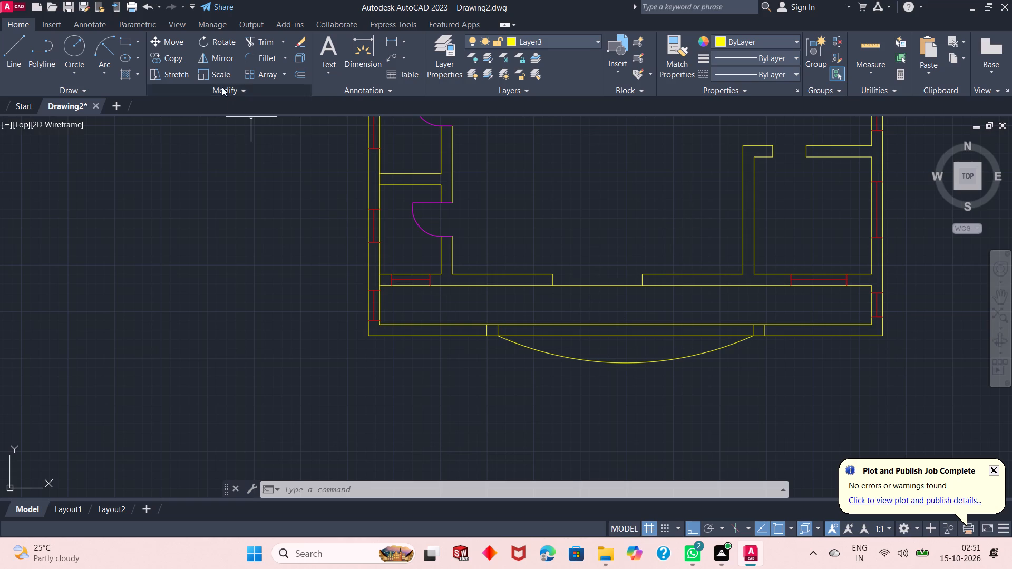
Draw a second start-end-radius arc of radius 27' outside the first, between the lower ends of the two newly offset lines.
left_click(103, 49)
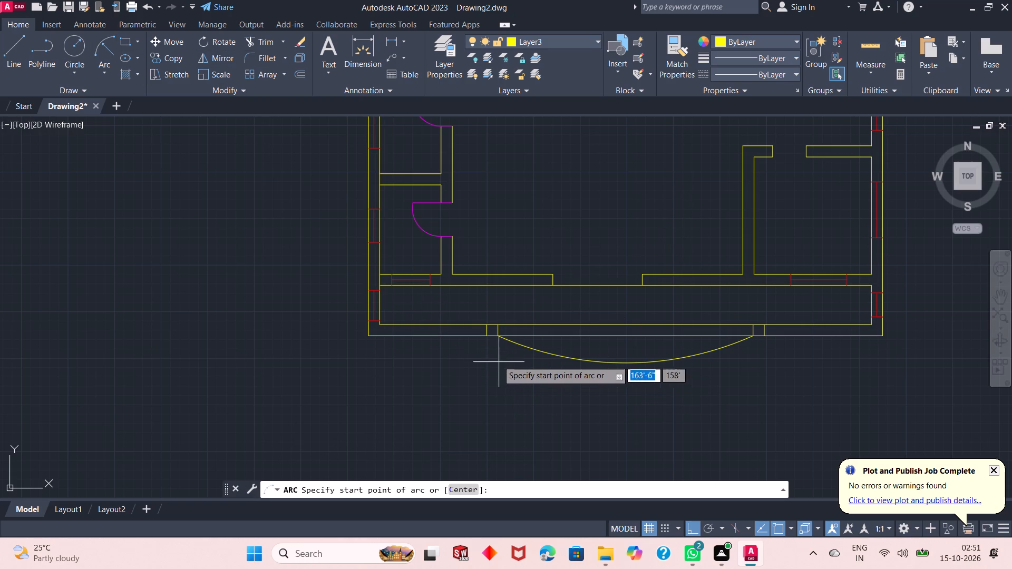
left_click(486, 337)
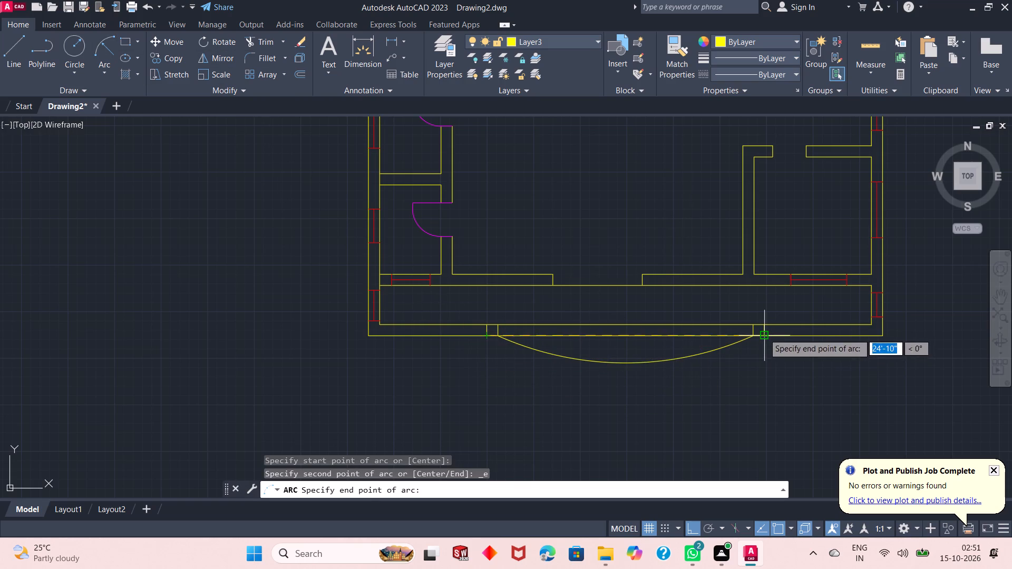
left_click(764, 333)
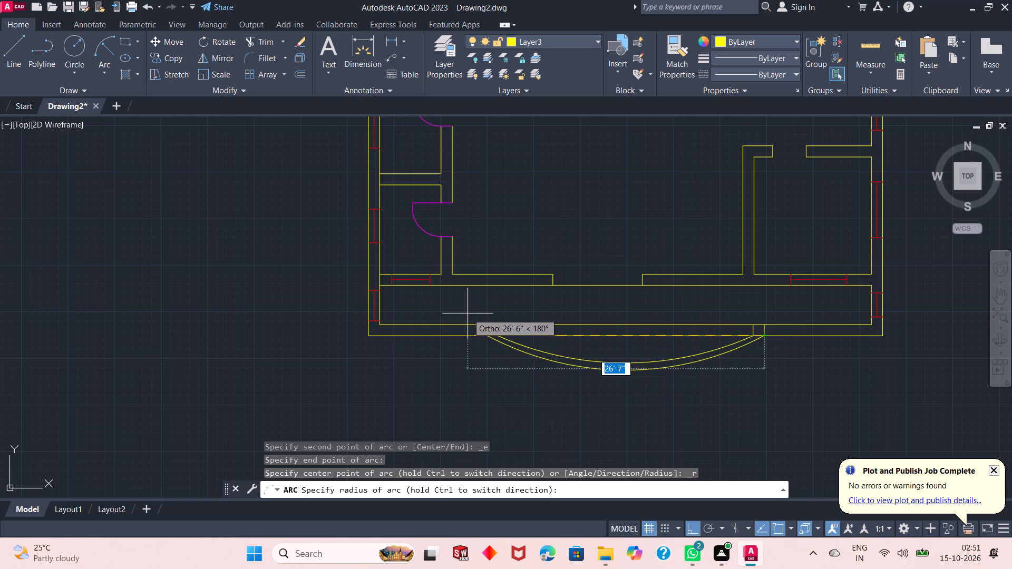
type("27'")
key("Return")
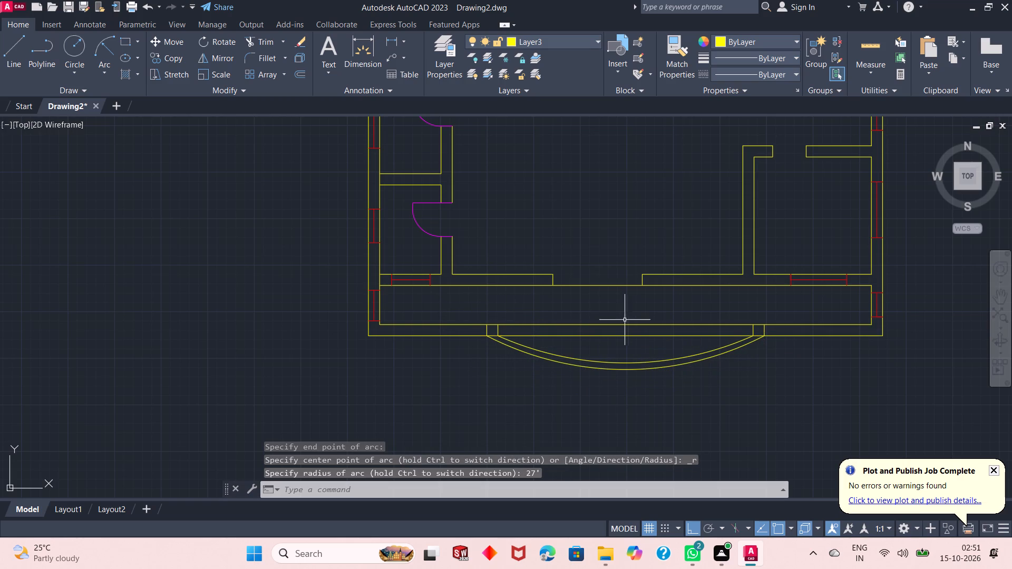
Trim both lines of the bottom outer wall between the inner pair of short cross lines, opening the wall to the curved bay.
right_click(231, 174)
left_click(262, 197)
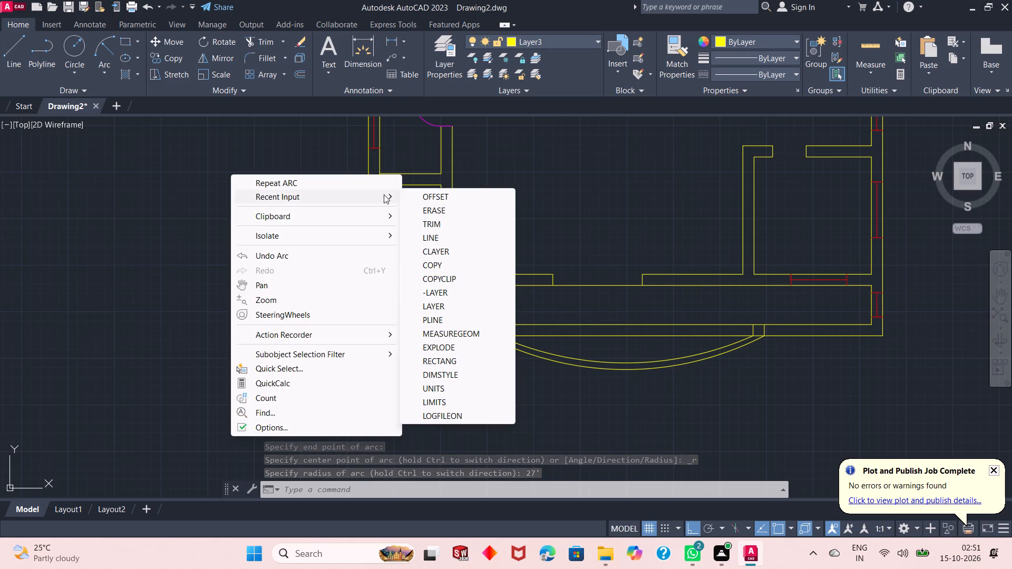
left_click(436, 221)
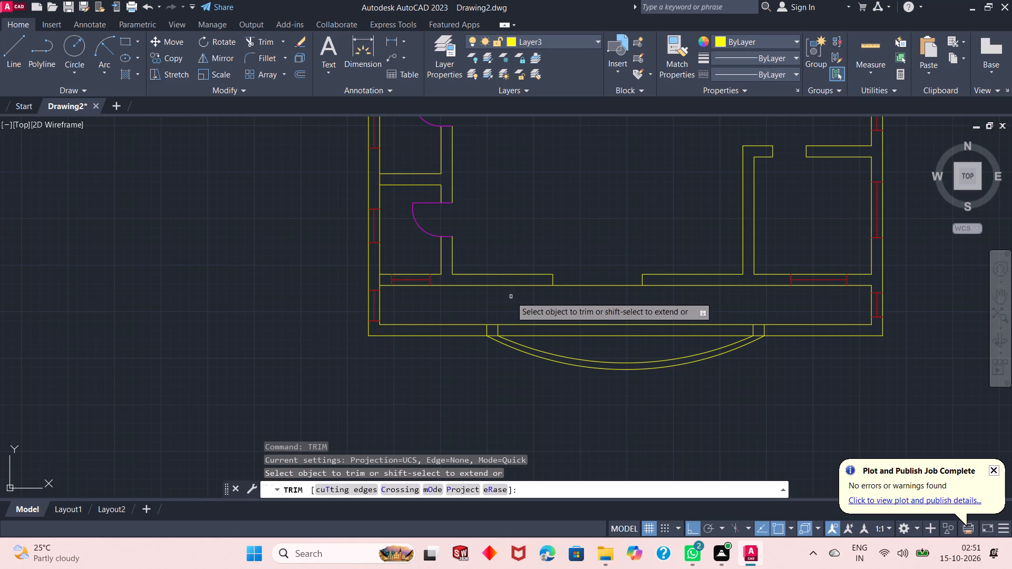
left_click_drag(570, 316, 589, 345)
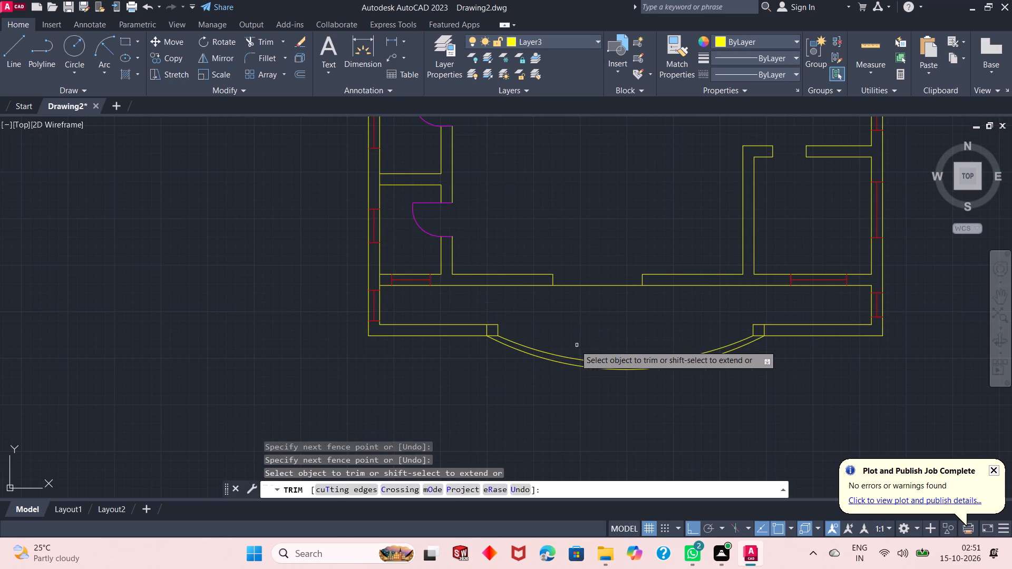
scroll(493, 321, "up", 4)
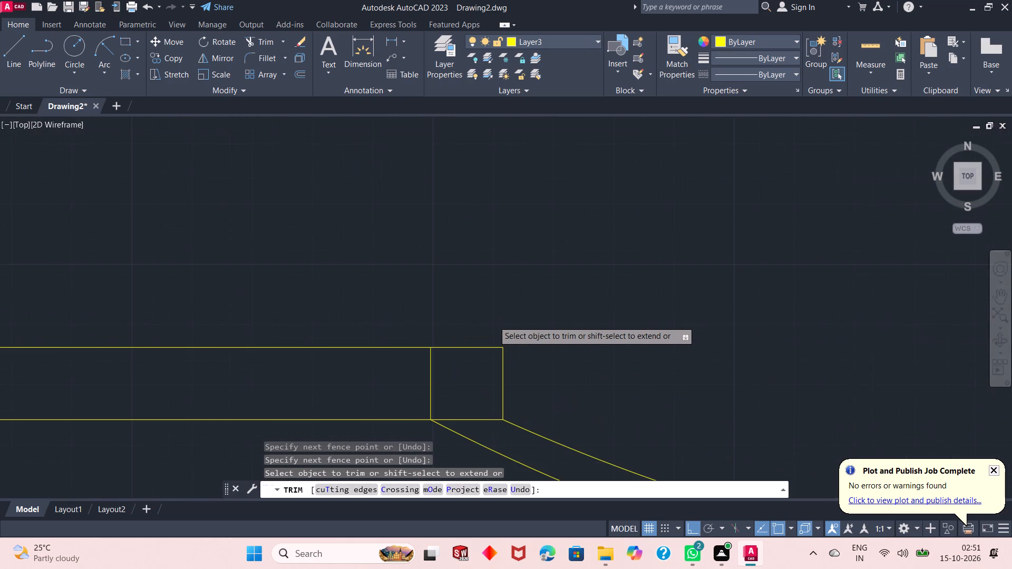
scroll(493, 321, "down", 2)
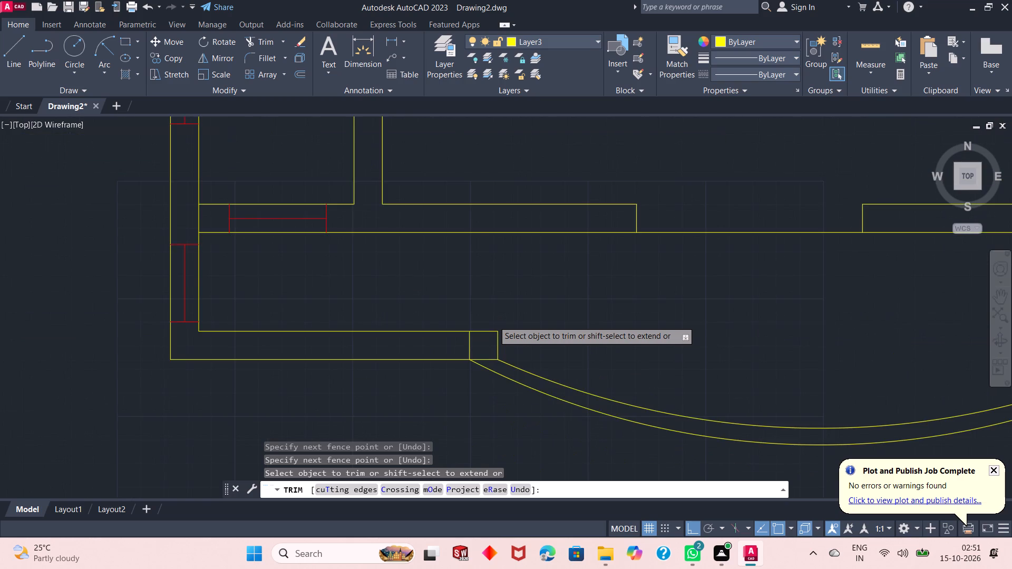
scroll(493, 321, "down", 1)
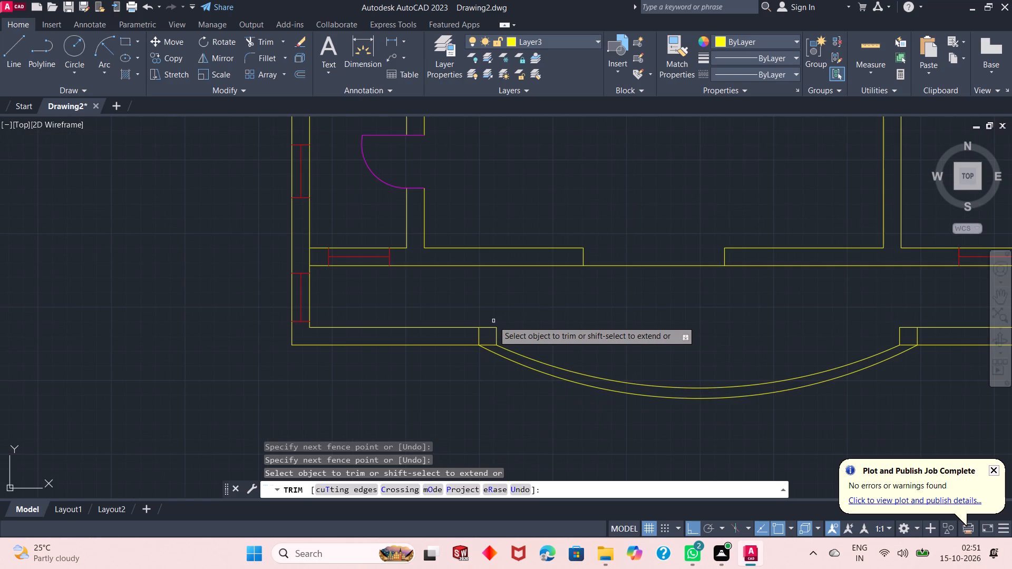
scroll(493, 321, "up", 2)
scroll(493, 321, "down", 2)
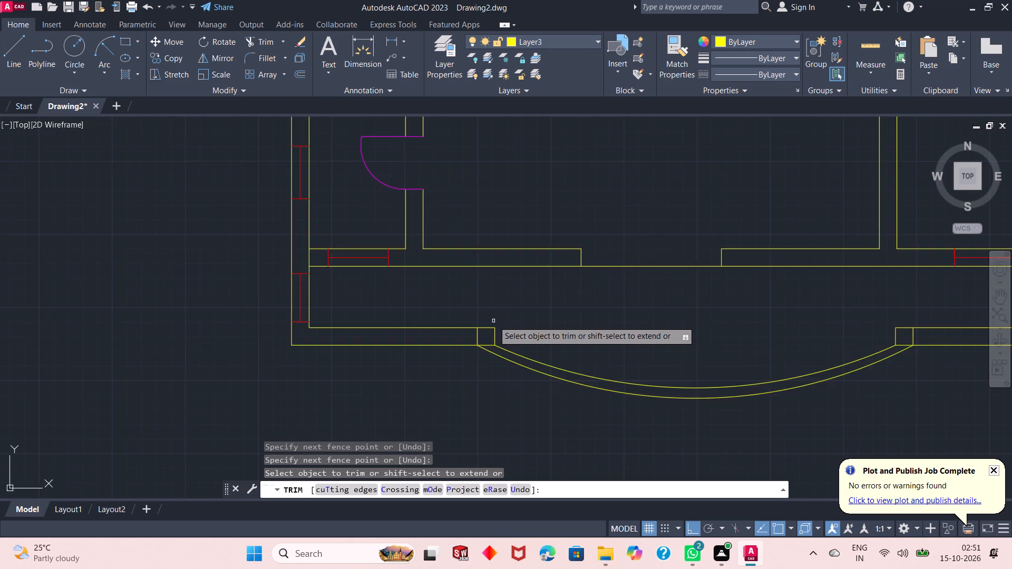
scroll(493, 321, "down", 1)
scroll(700, 316, "up", 1)
scroll(688, 321, "down", 4)
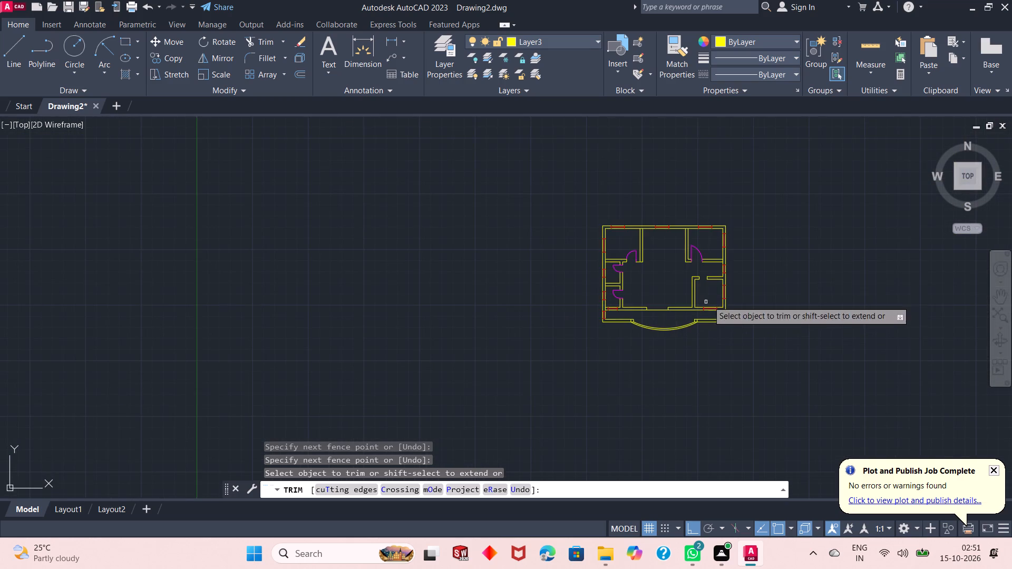
scroll(718, 283, "up", 1)
right_click(744, 295)
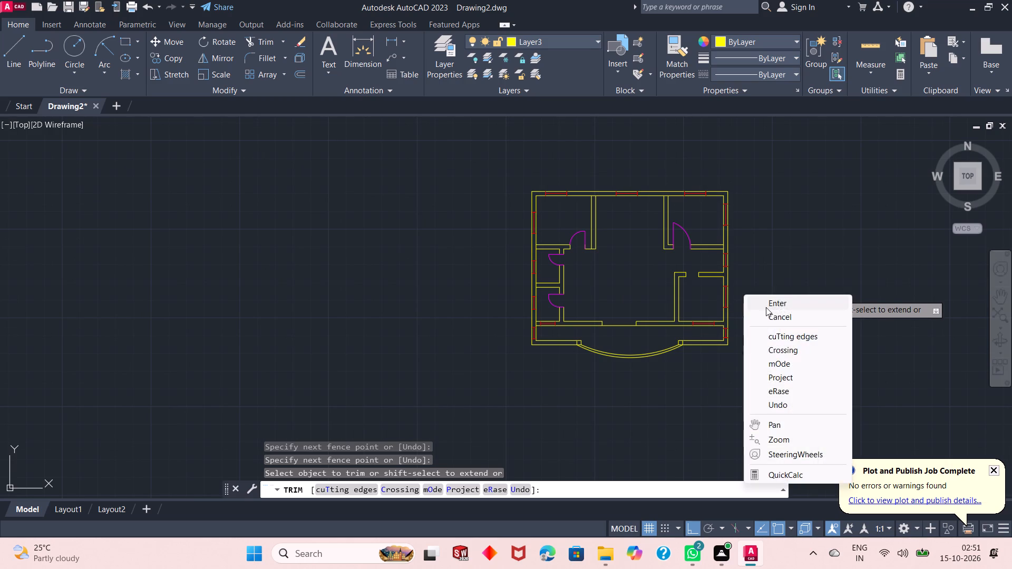
left_click(766, 307)
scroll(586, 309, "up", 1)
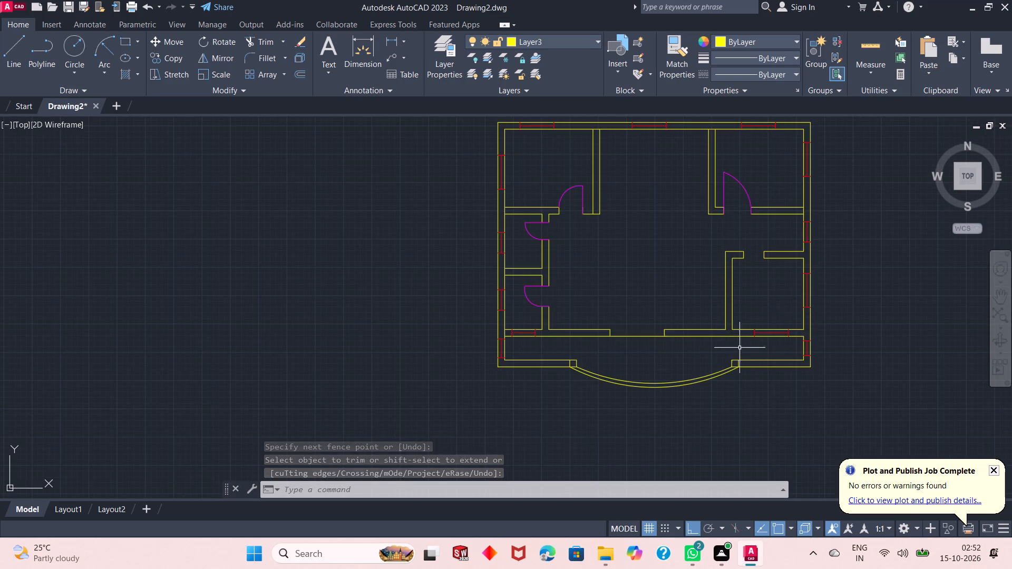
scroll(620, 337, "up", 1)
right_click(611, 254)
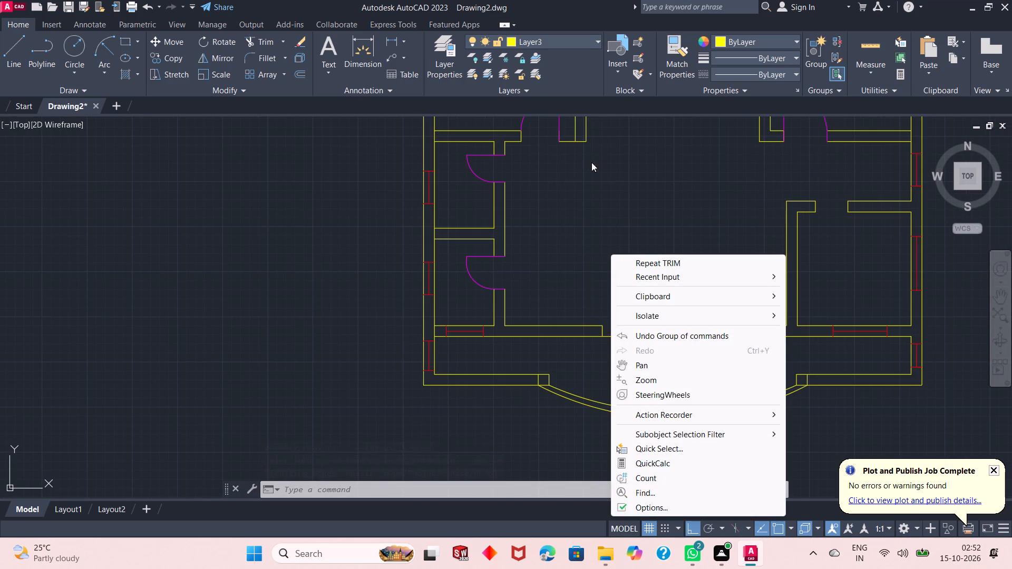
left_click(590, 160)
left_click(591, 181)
Make Layer4 current and draw a short window end line across the wall above the front strip, just left of the central opening.
left_click(556, 34)
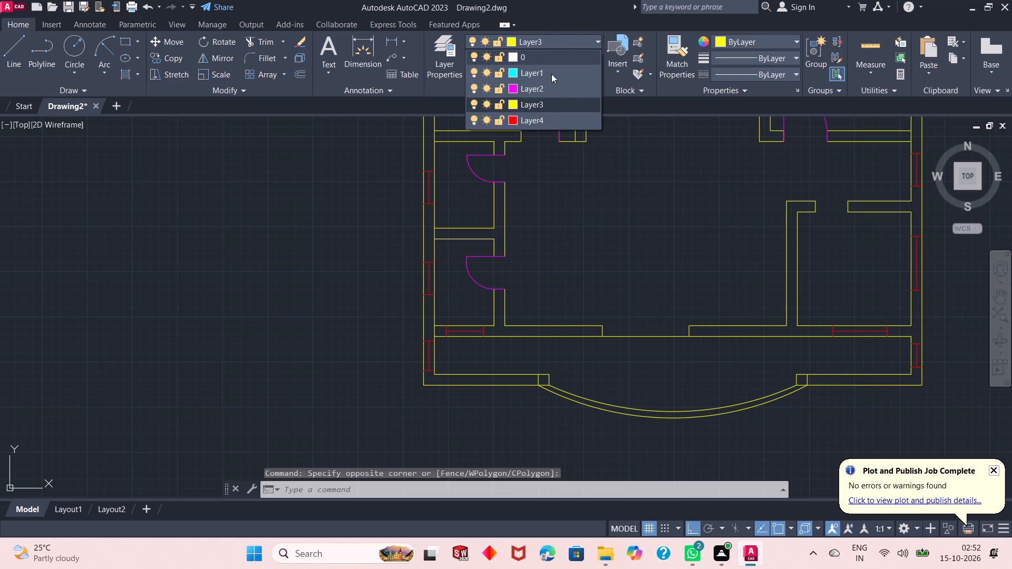
left_click(547, 121)
right_click(578, 257)
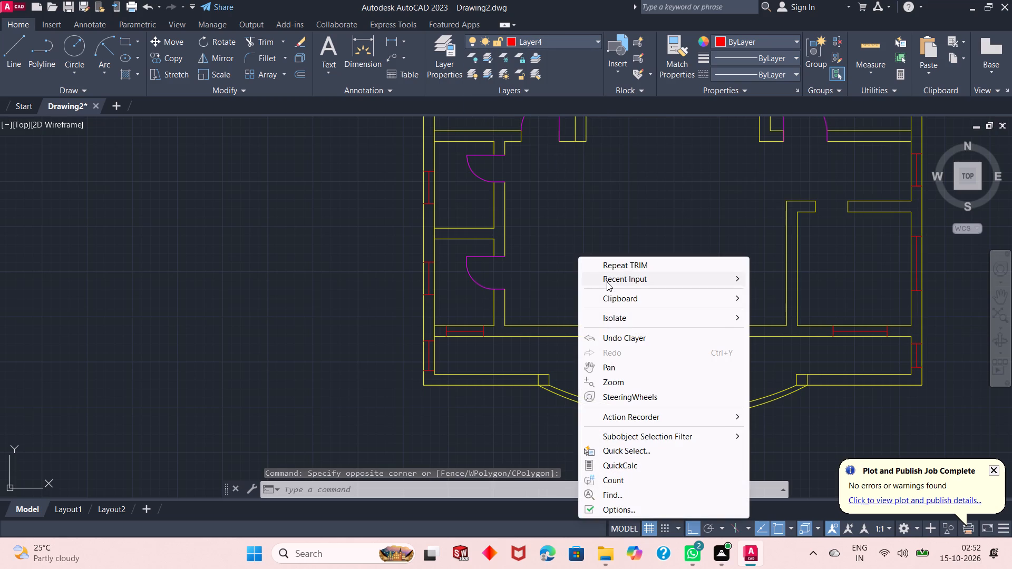
left_click(607, 282)
left_click(790, 335)
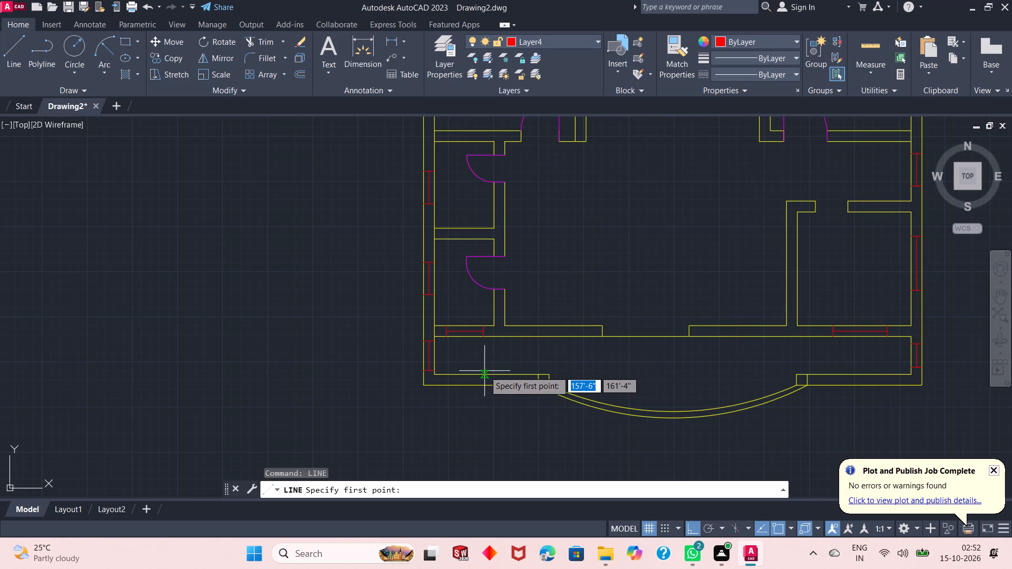
scroll(484, 371, "up", 1)
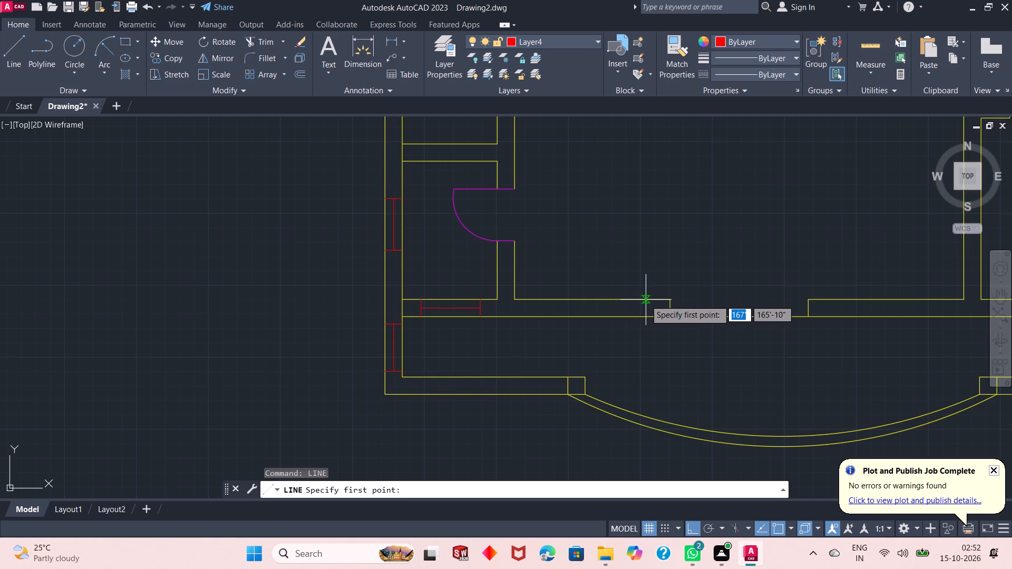
left_click(645, 300)
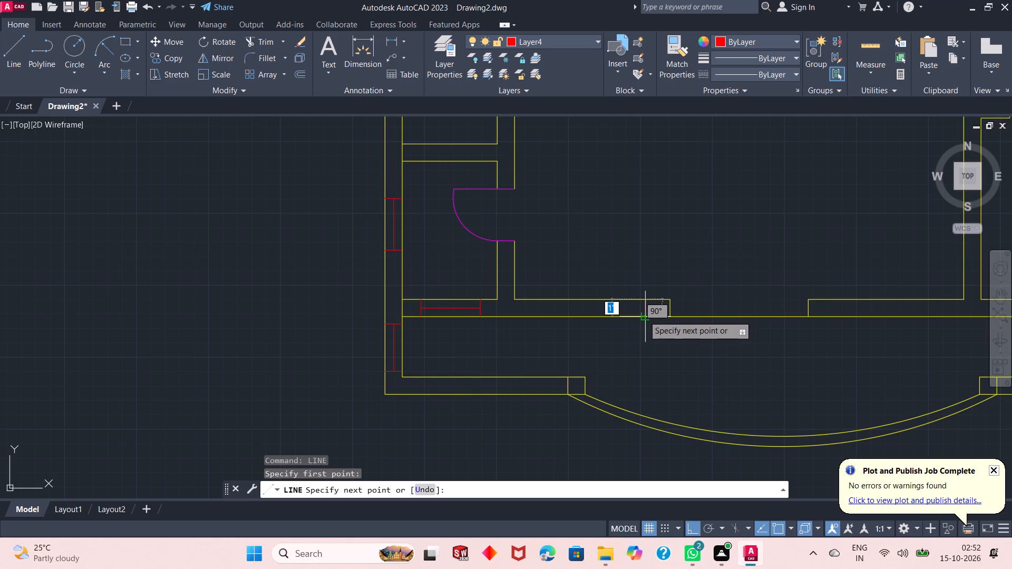
left_click(644, 315)
right_click(659, 268)
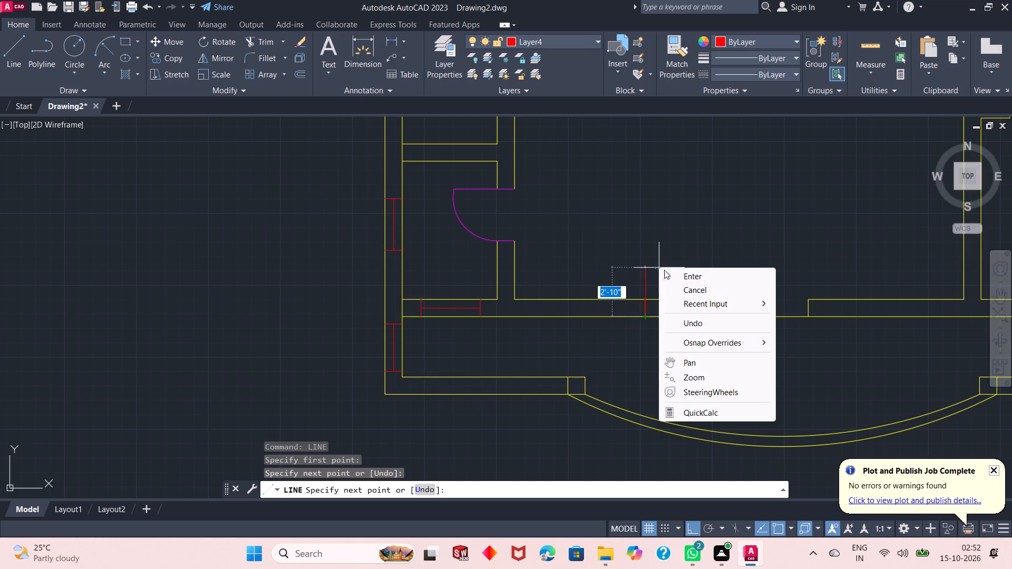
left_click(672, 273)
Draw the window's 4'2" centre line leftward from the end line's midpoint, and close it with a second end line across the wall.
right_click(675, 243)
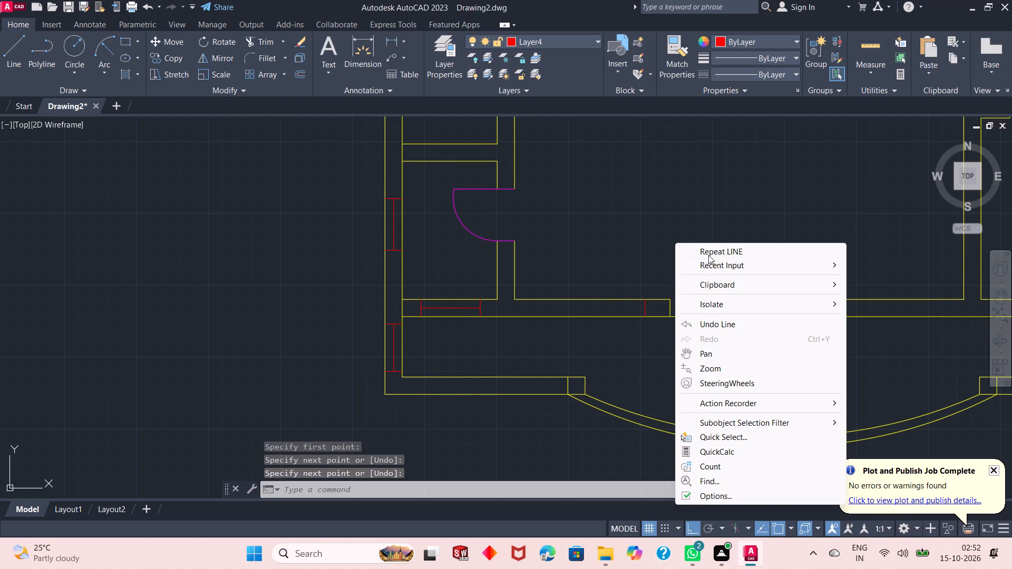
left_click(708, 253)
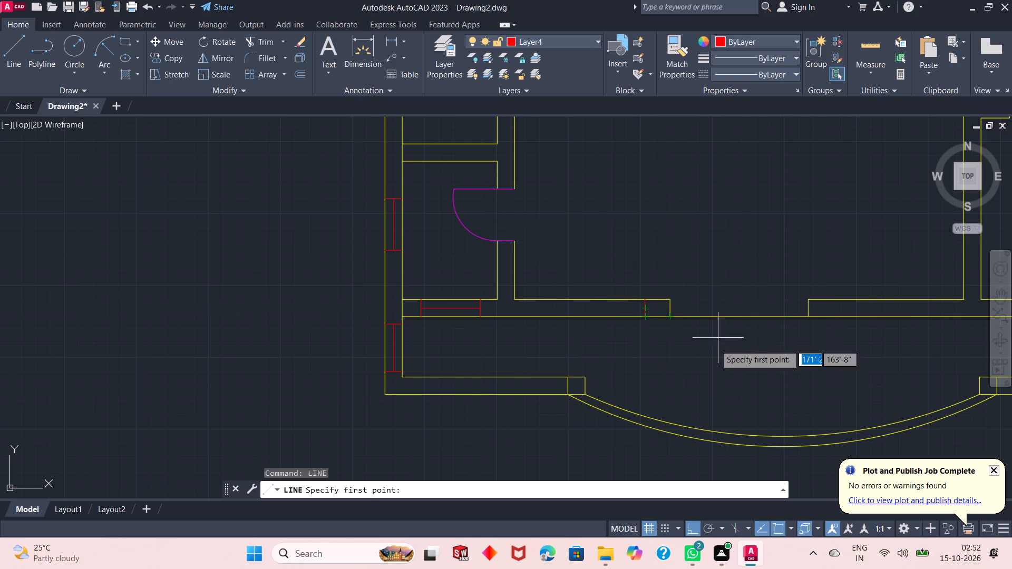
left_click(646, 309)
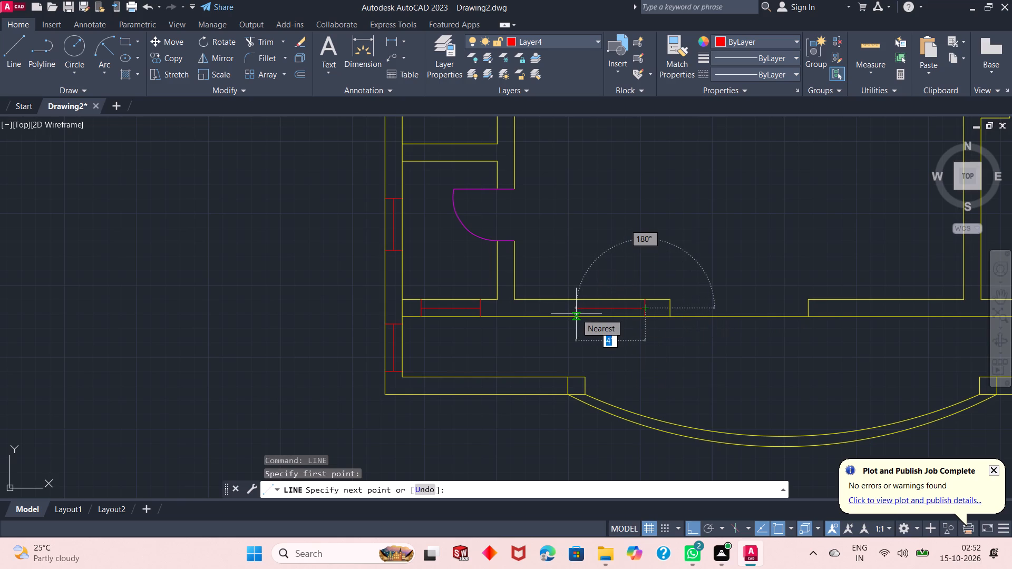
type("4'2\"")
key("Return")
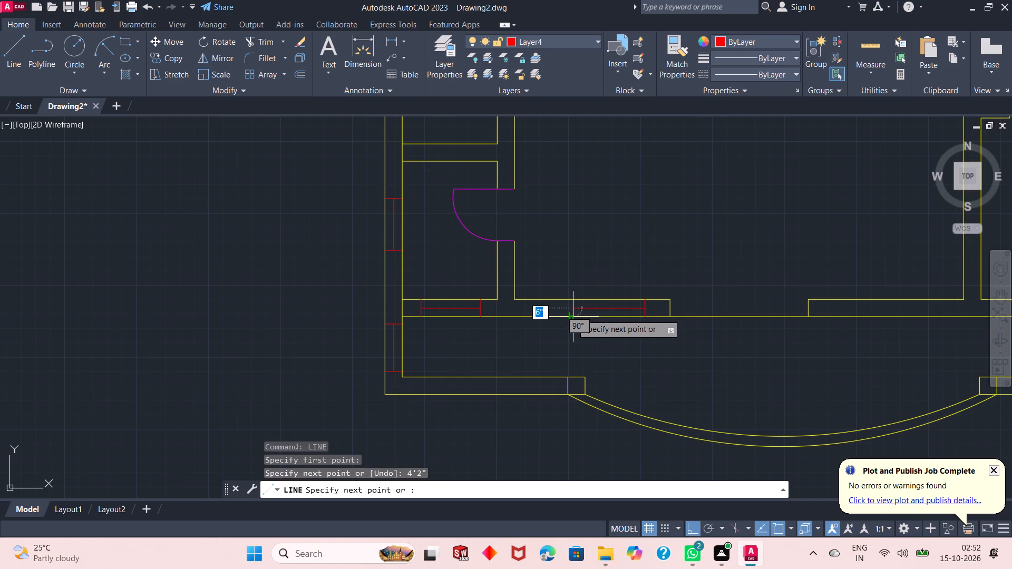
scroll(571, 318, "up", 1)
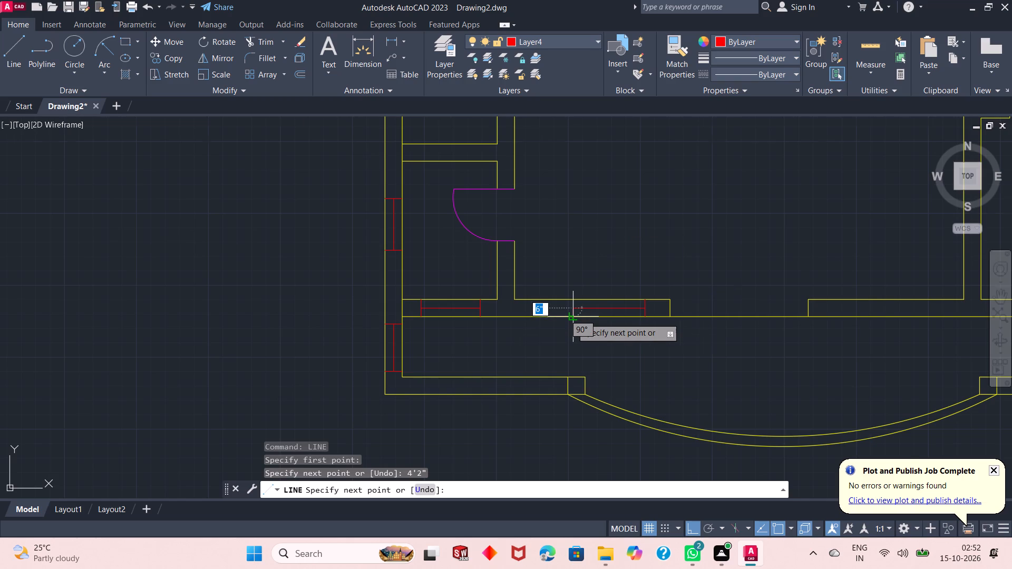
left_click(571, 315)
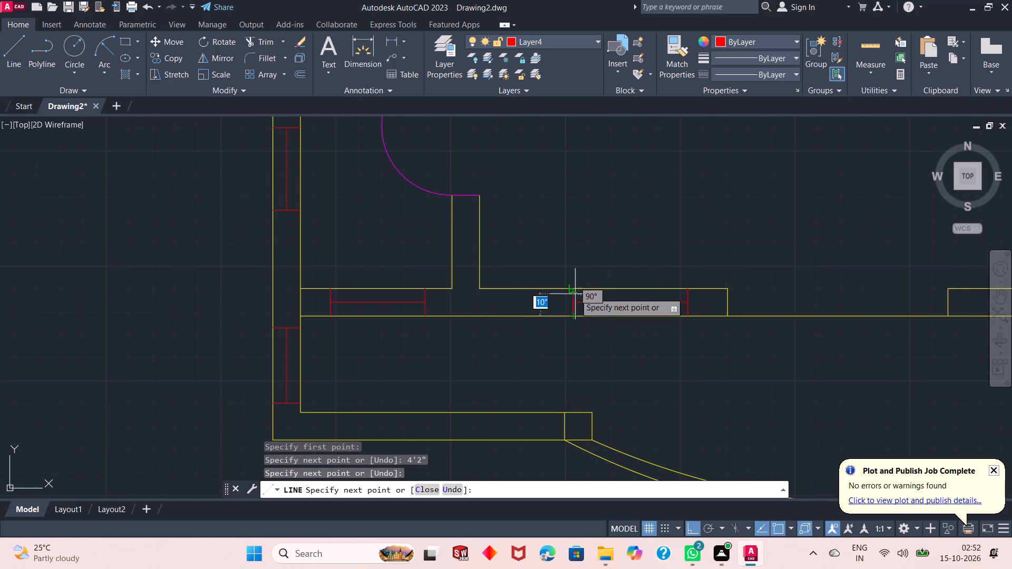
left_click(576, 290)
right_click(645, 247)
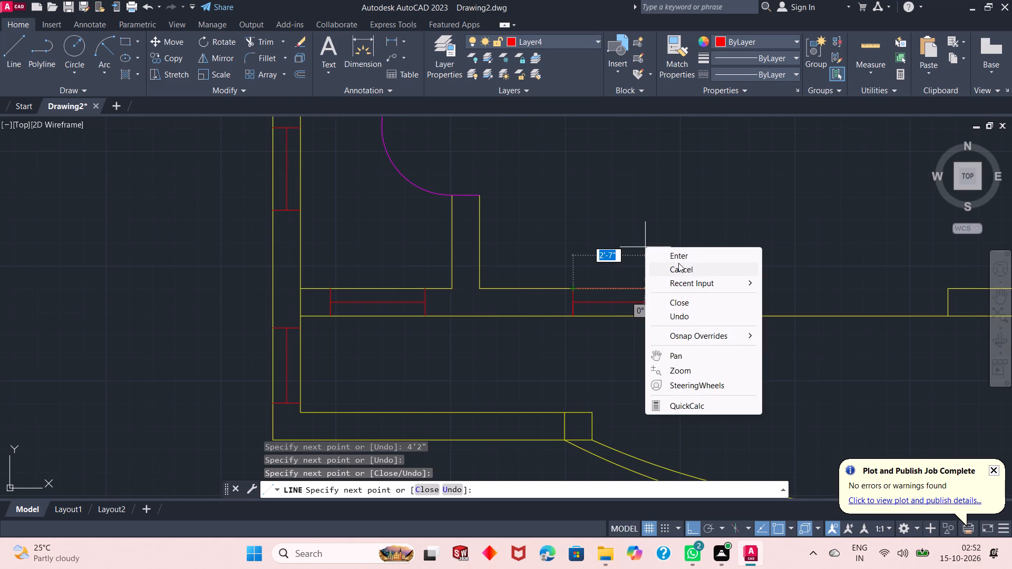
left_click(678, 263)
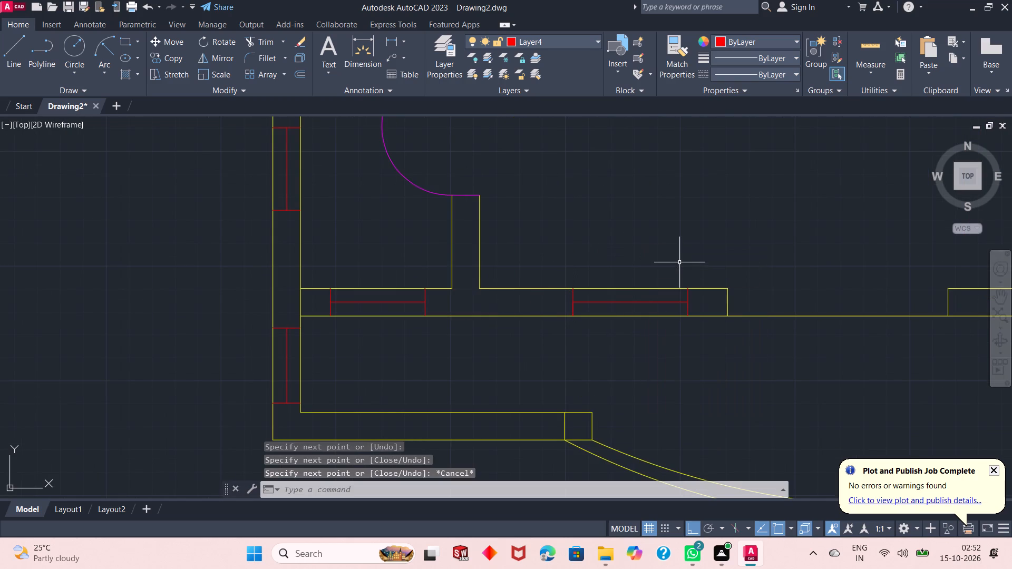
Copy the 4'2" window 15' to the right, into the wall on the other side of the central opening.
scroll(507, 313, "down", 3)
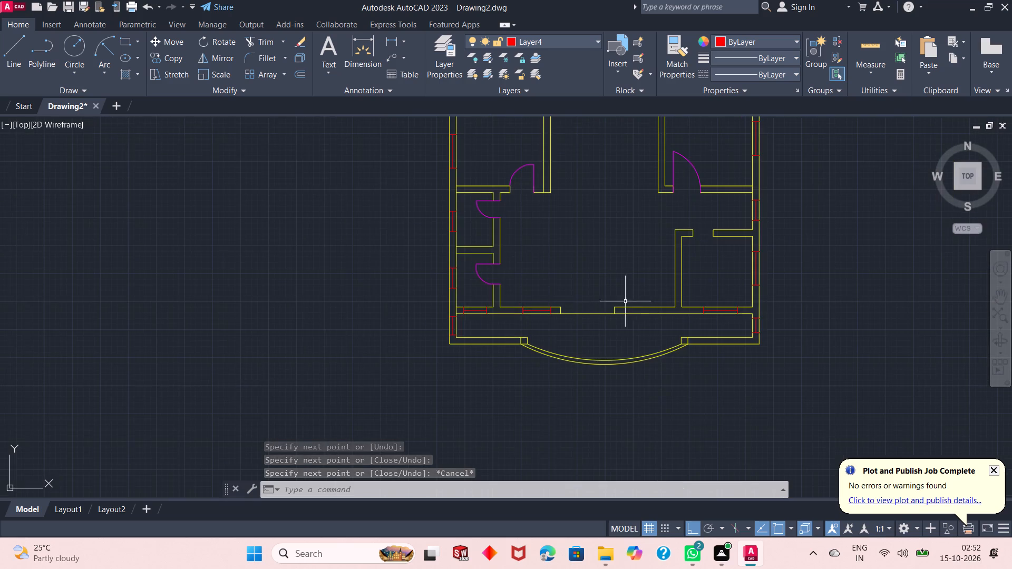
scroll(627, 300, "up", 2)
scroll(422, 319, "up", 1)
left_click(440, 329)
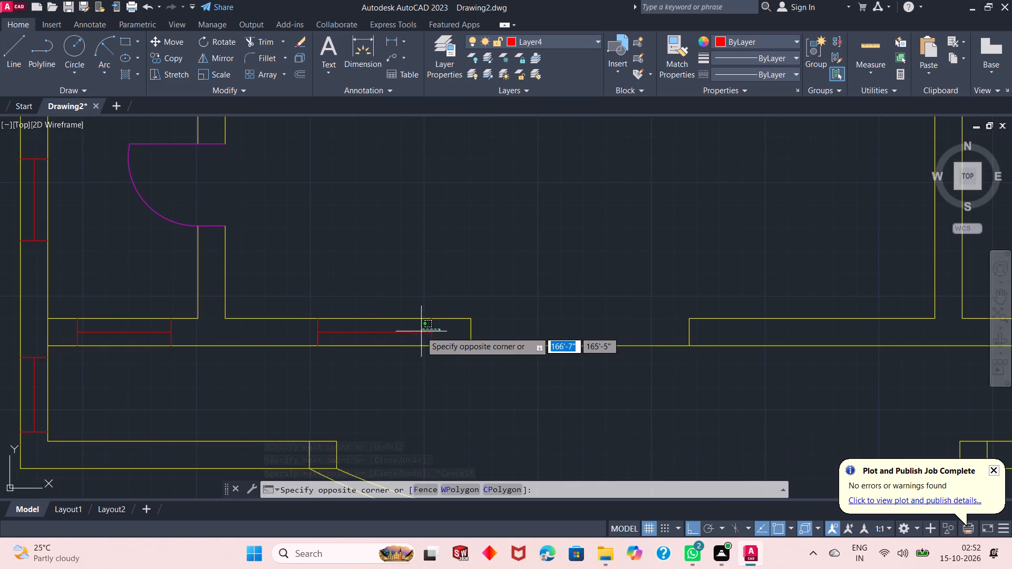
left_click(278, 340)
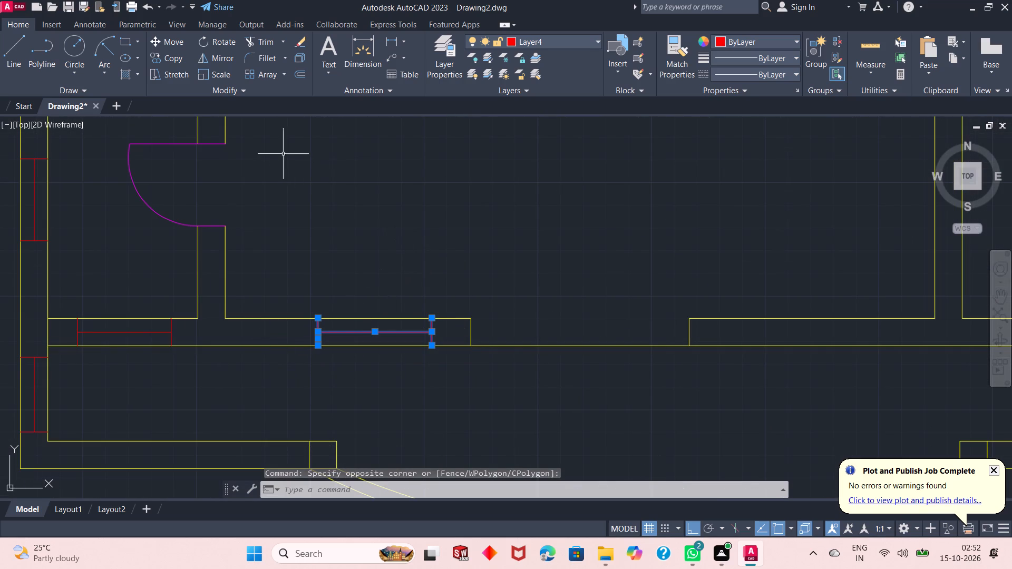
left_click(182, 62)
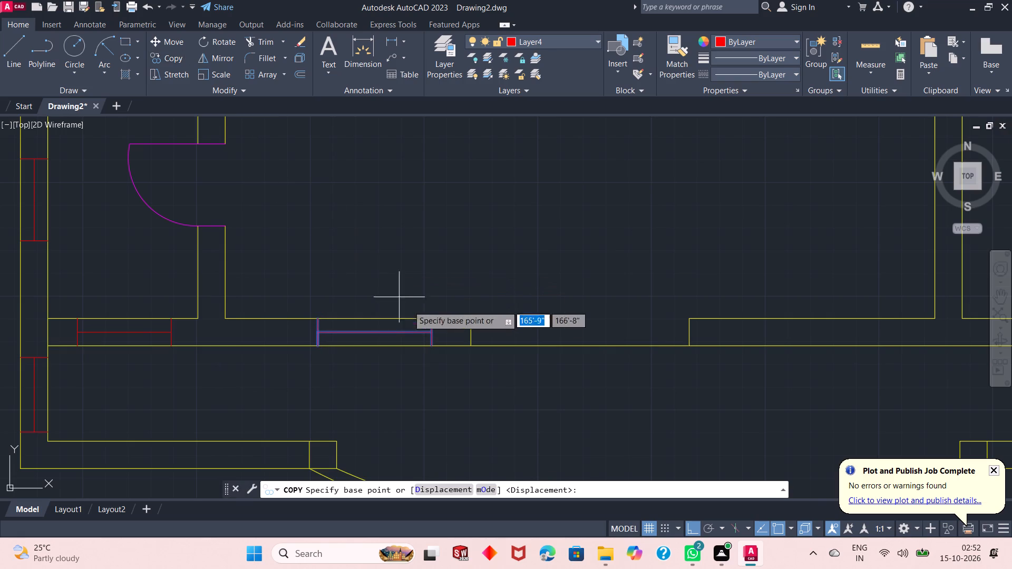
left_click(432, 346)
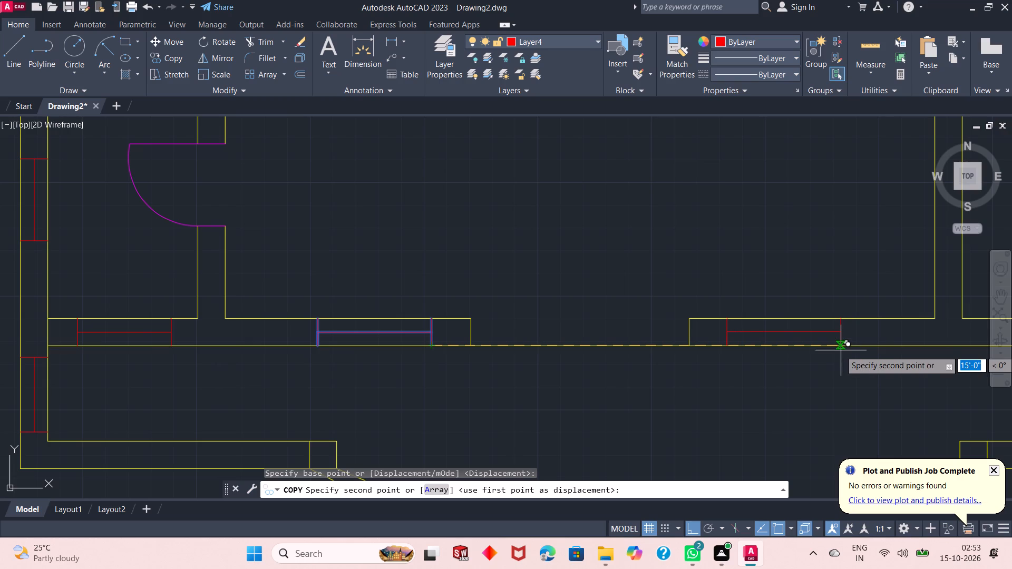
left_click(841, 350)
right_click(745, 381)
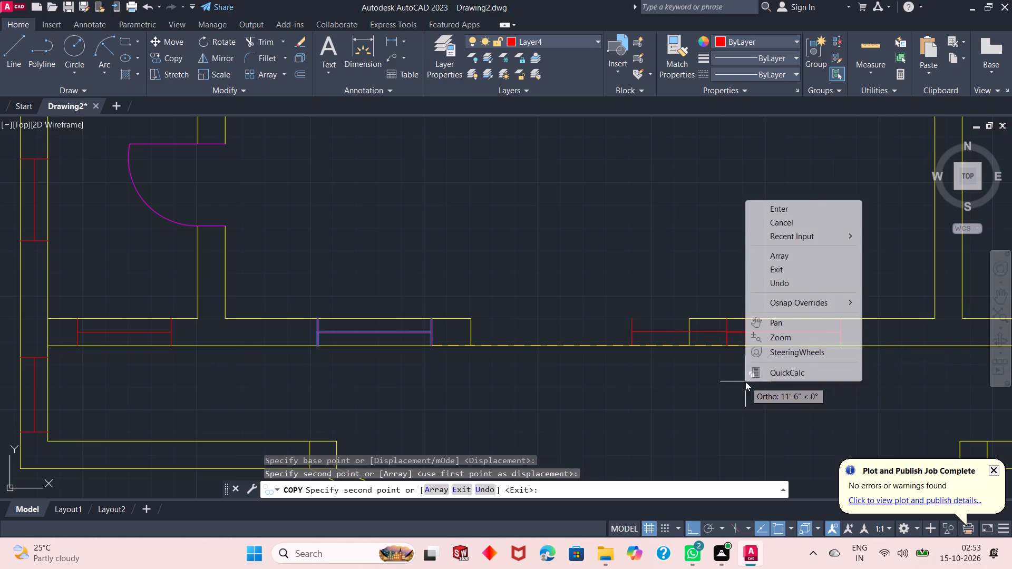
left_click(792, 210)
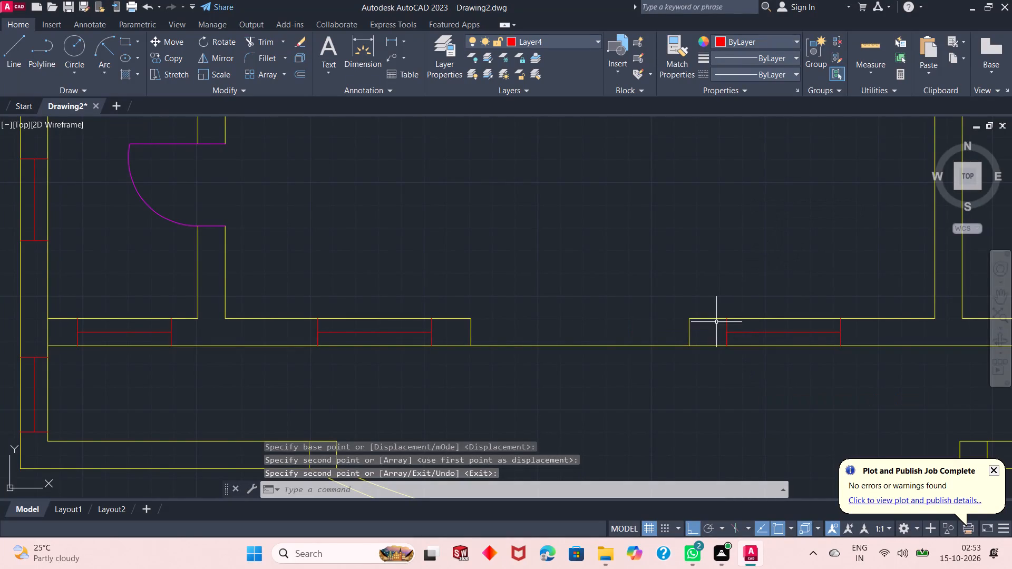
Draw a short window end line across the bottom outer wall, a little left of the curved bay.
scroll(671, 281, "down", 1)
scroll(554, 308, "down", 1)
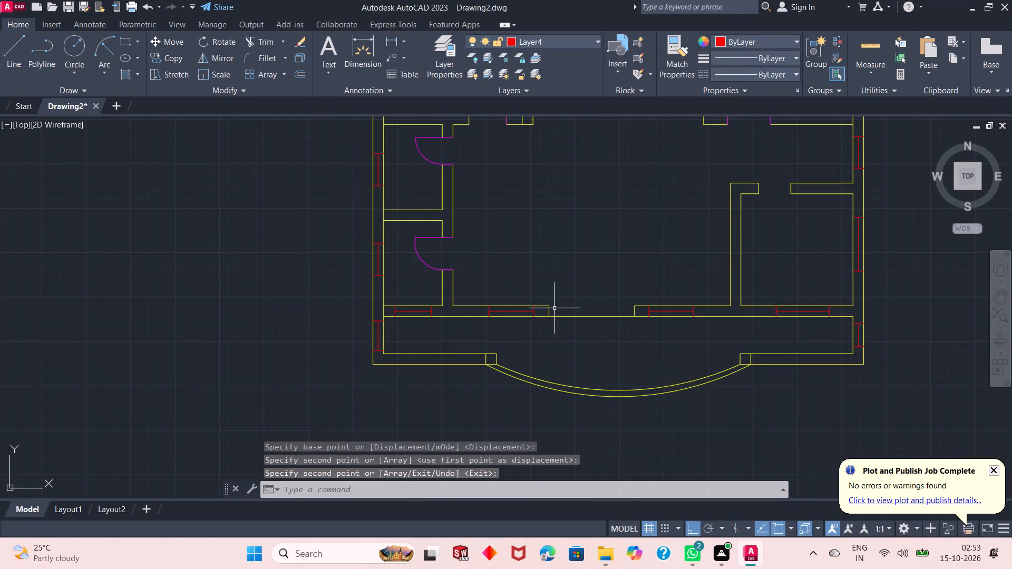
scroll(623, 337, "down", 1)
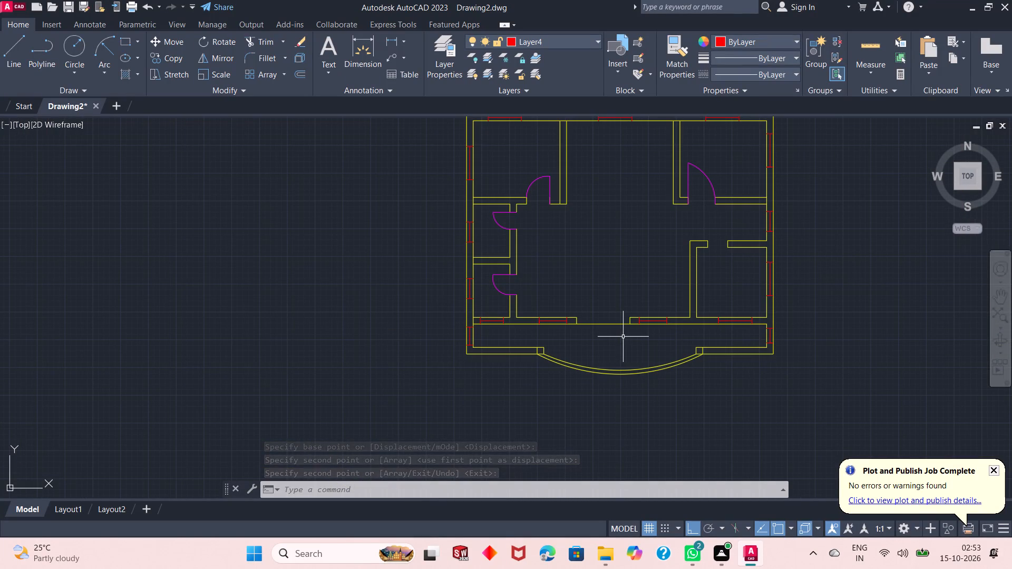
scroll(522, 356, "up", 2)
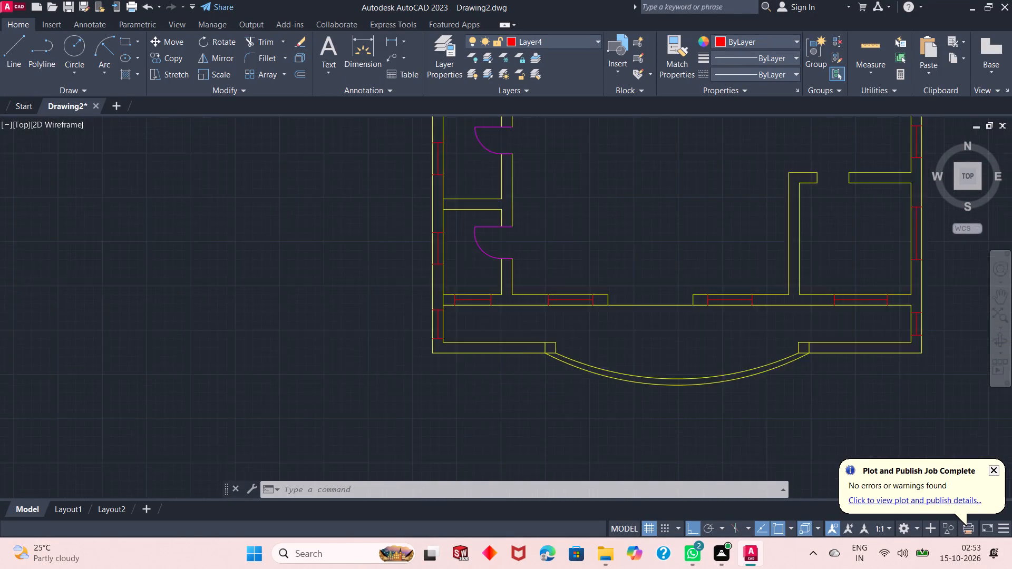
right_click(255, 299)
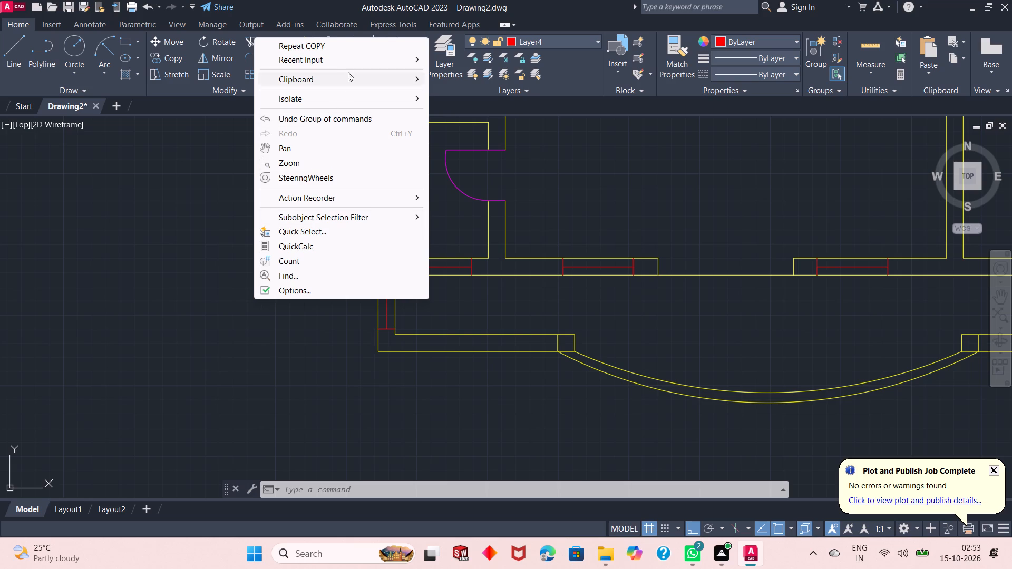
left_click(351, 65)
left_click(468, 75)
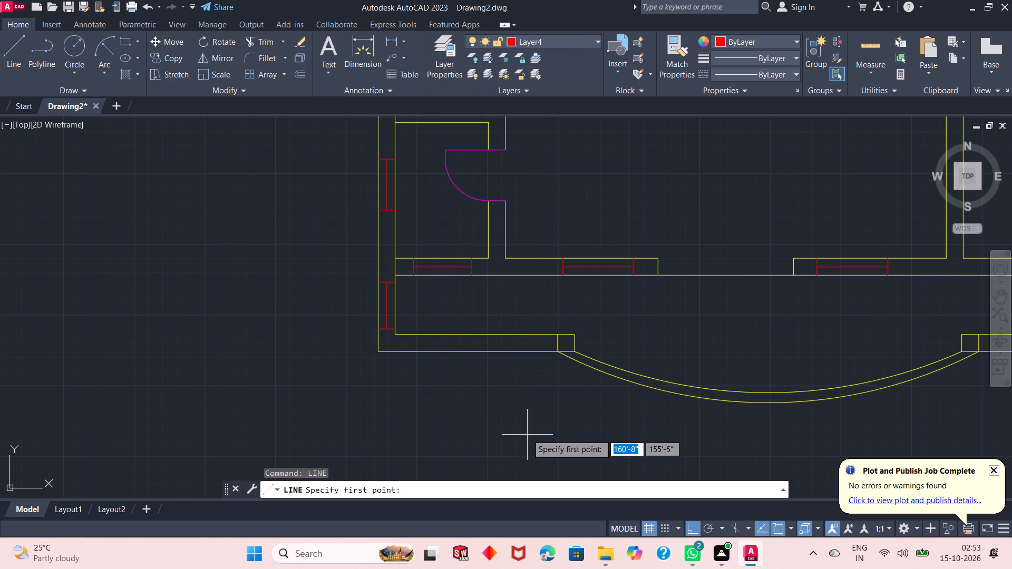
left_click(523, 352)
left_click(526, 336)
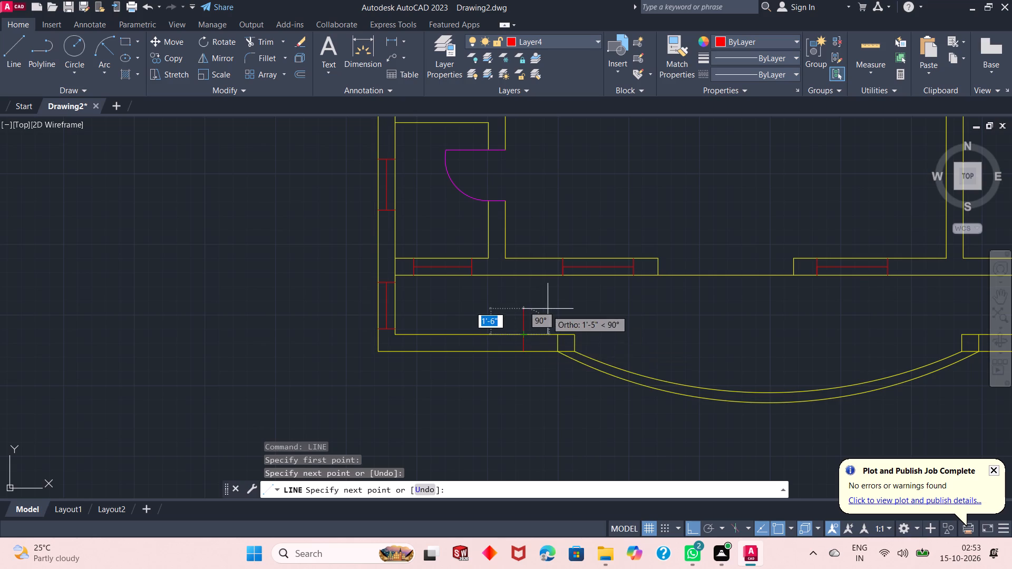
right_click(548, 309)
left_click(562, 312)
Draw the window's 5' centre line leftward from the end line's midpoint, and close it with a second end line across the bottom wall.
right_click(539, 158)
left_click(583, 171)
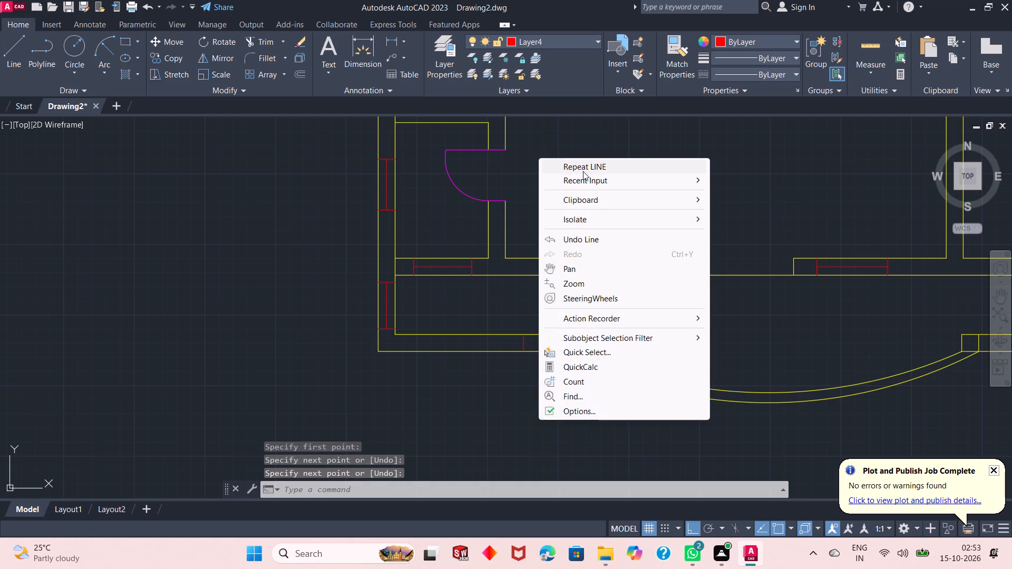
left_click(528, 340)
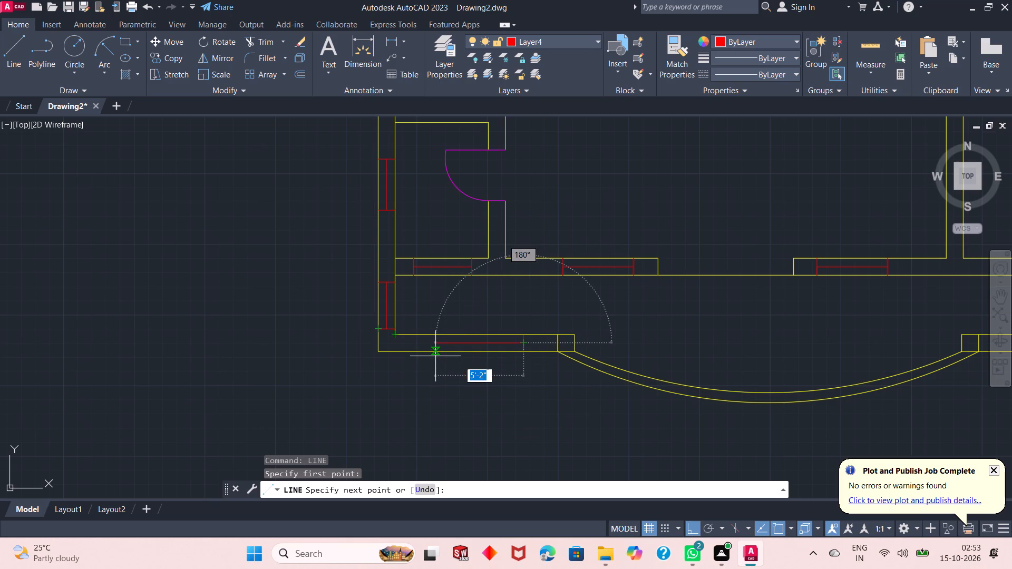
type("5'")
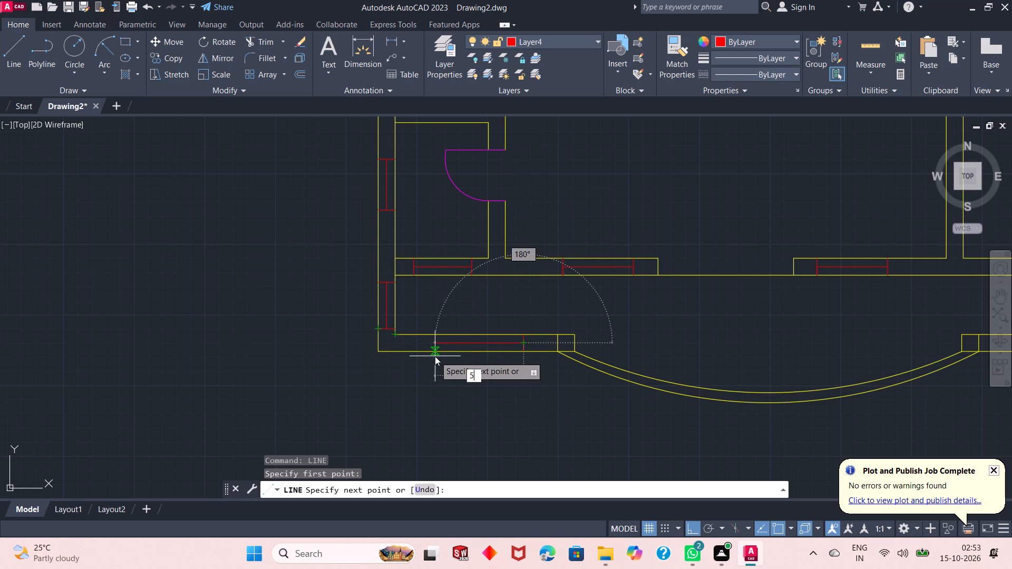
key("Return")
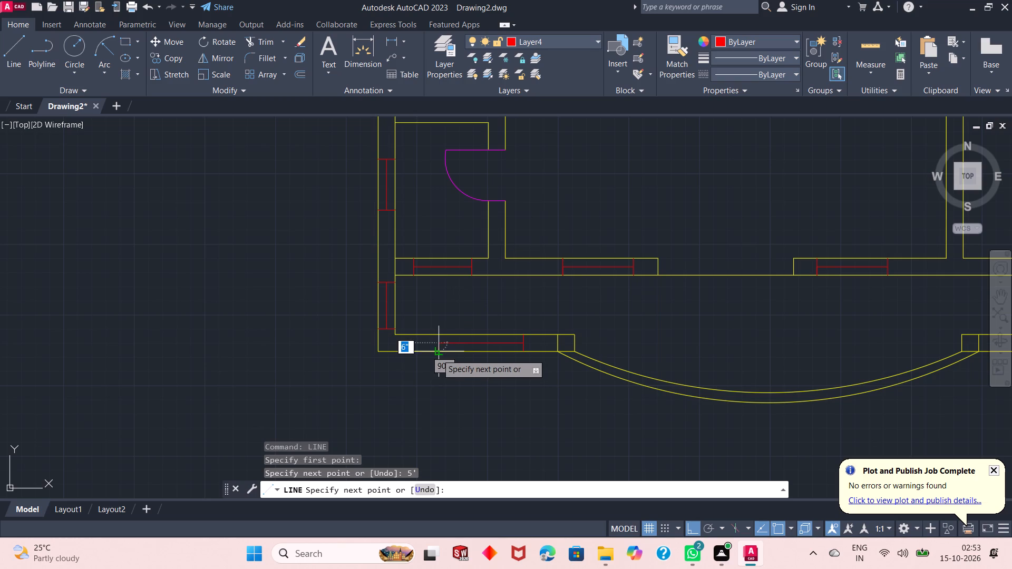
left_click(437, 354)
left_click(440, 334)
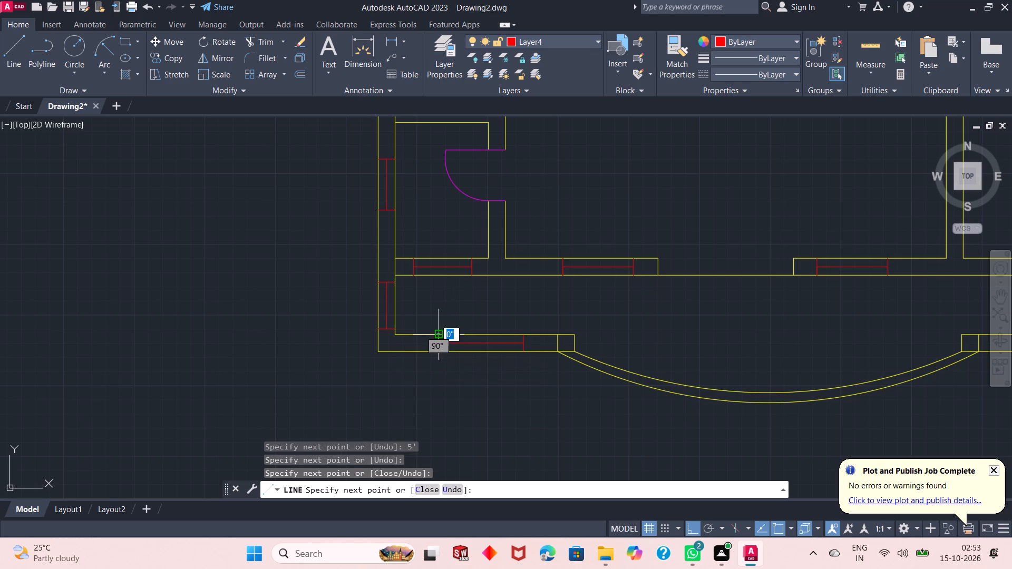
key("Escape")
key("Escape")
Copy the 5' window from the bottom wall left of the curved bay about 33'8" to the right, into the wall beyond the bay.
left_click(530, 337)
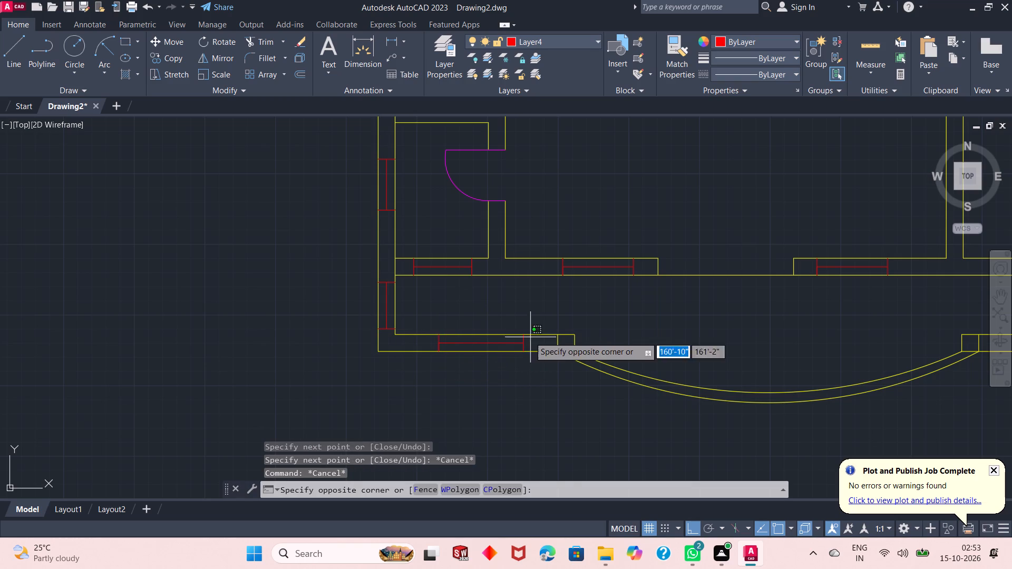
left_click(411, 347)
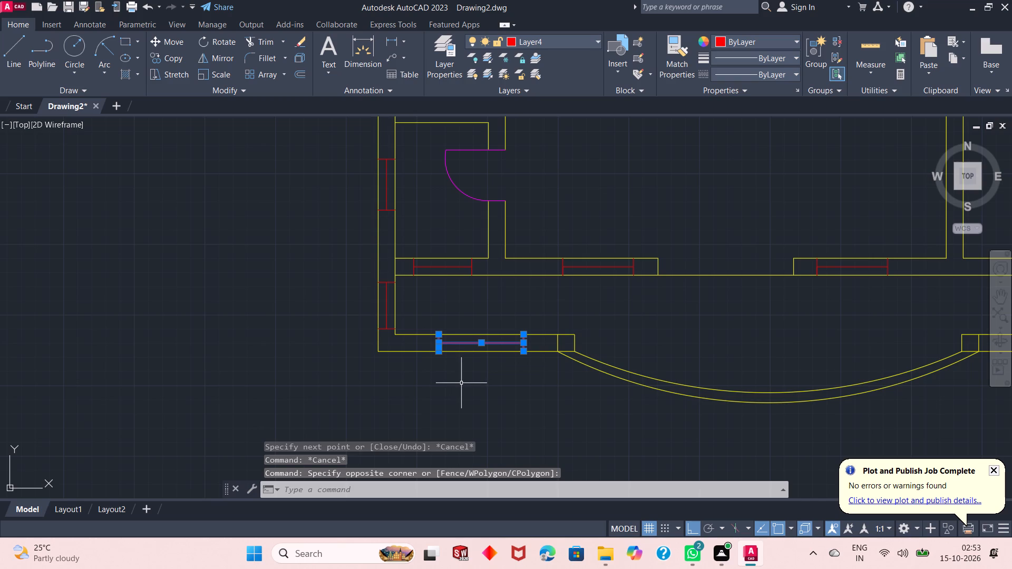
scroll(483, 379, "up", 2)
scroll(482, 373, "down", 3)
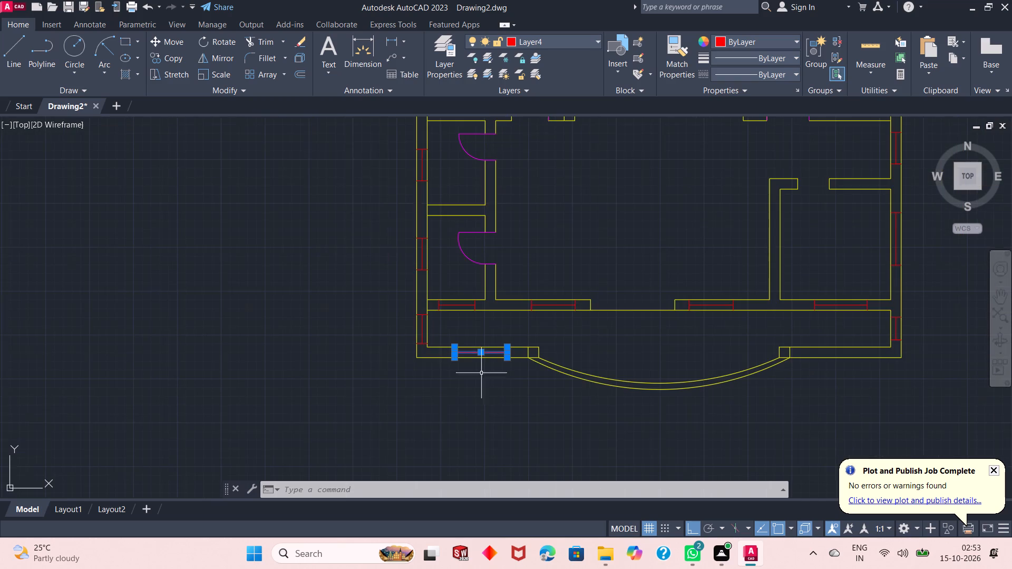
left_click(161, 62)
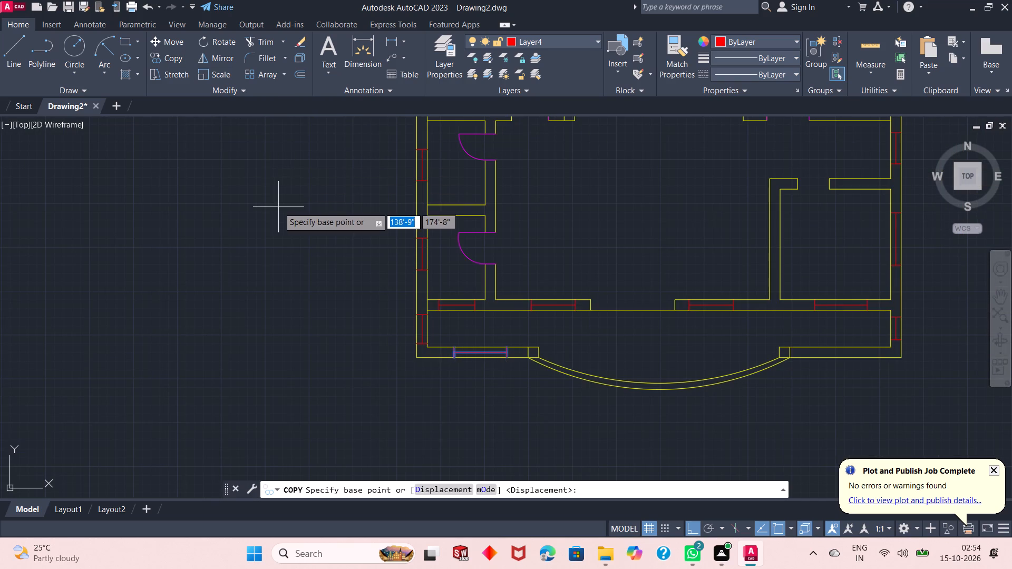
scroll(278, 207, "down", 1)
scroll(558, 298, "up", 2)
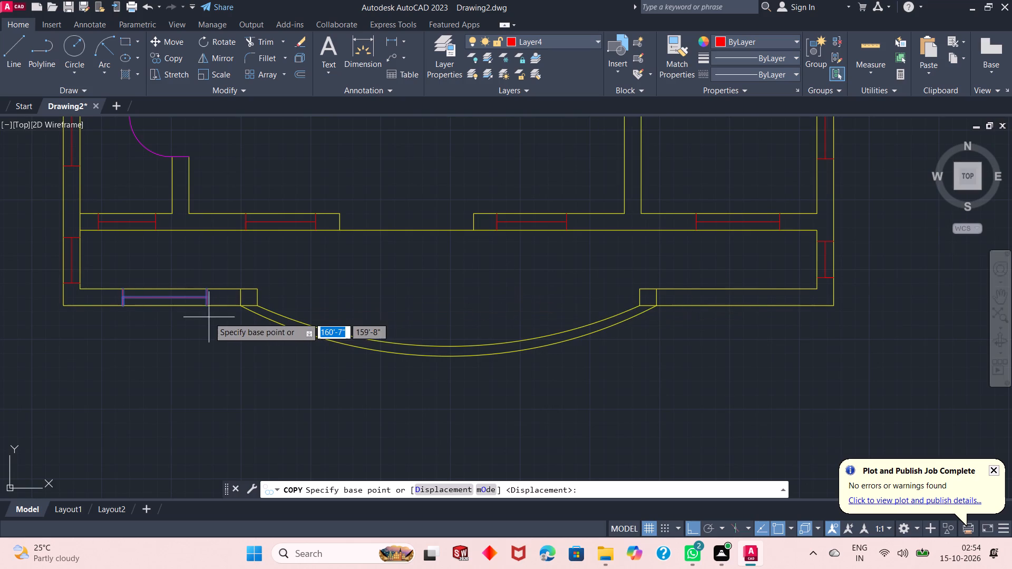
left_click(208, 307)
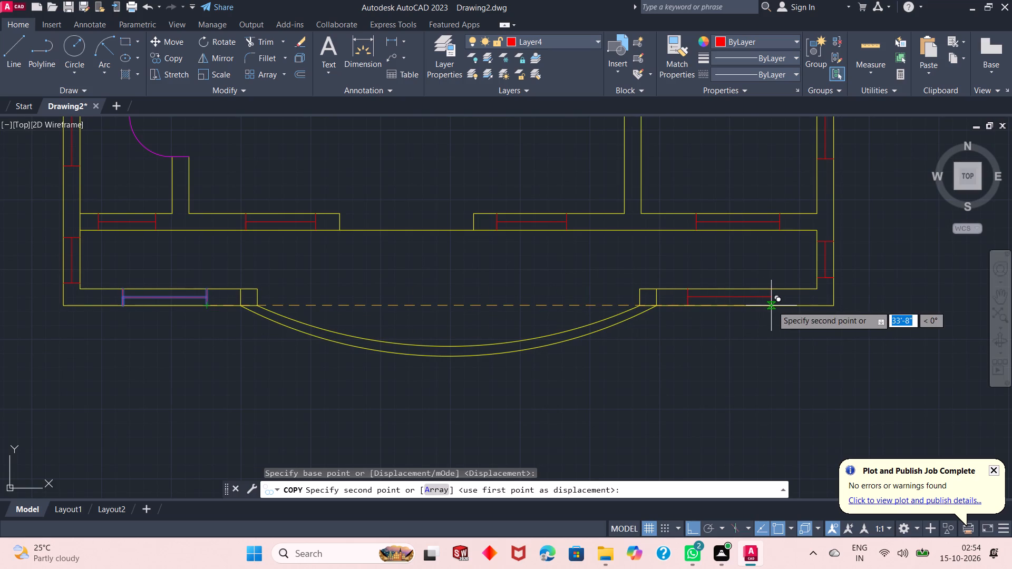
left_click(773, 306)
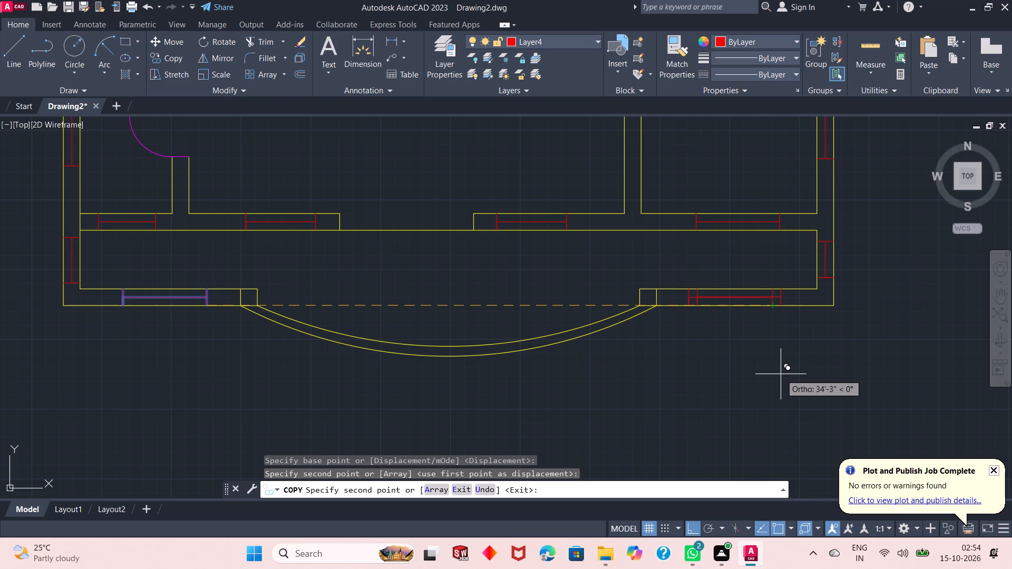
key("Escape")
key("Escape")
scroll(625, 415, "down", 1)
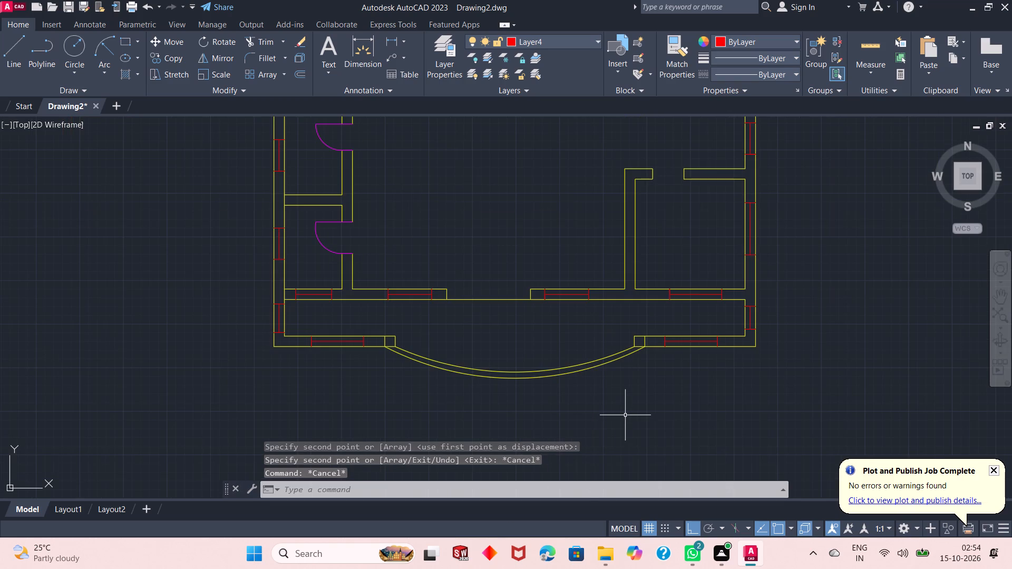
Review the whole floor plan, checking its walls, doors and windows.
scroll(625, 415, "down", 1)
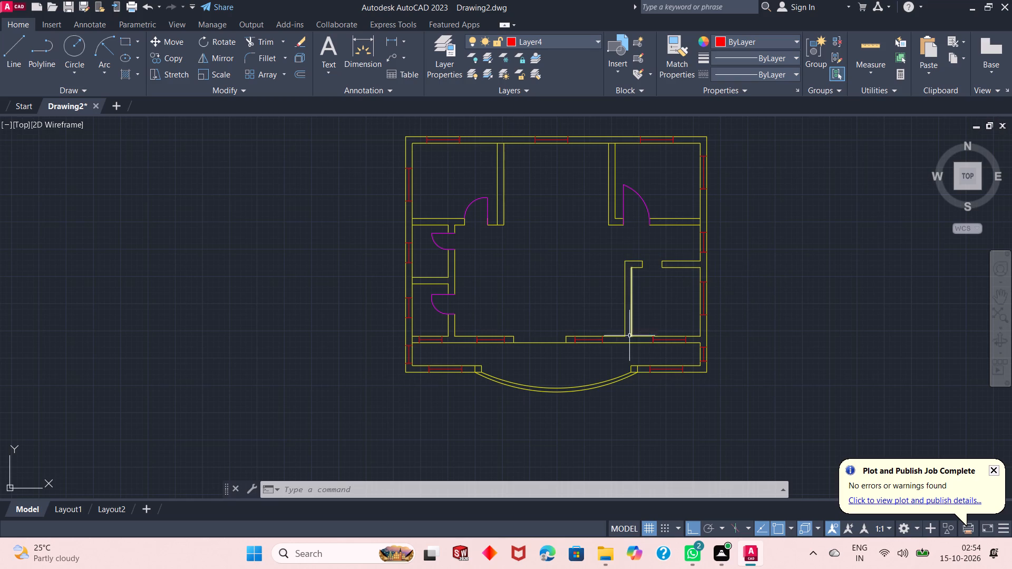
scroll(627, 332, "down", 2)
scroll(622, 295, "up", 2)
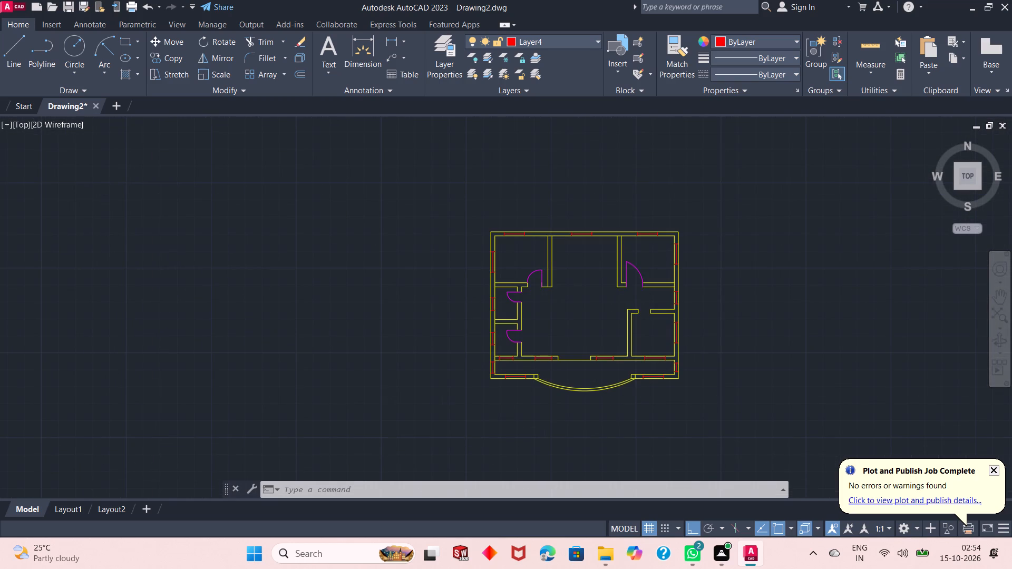
scroll(622, 295, "up", 1)
scroll(500, 312, "down", 1)
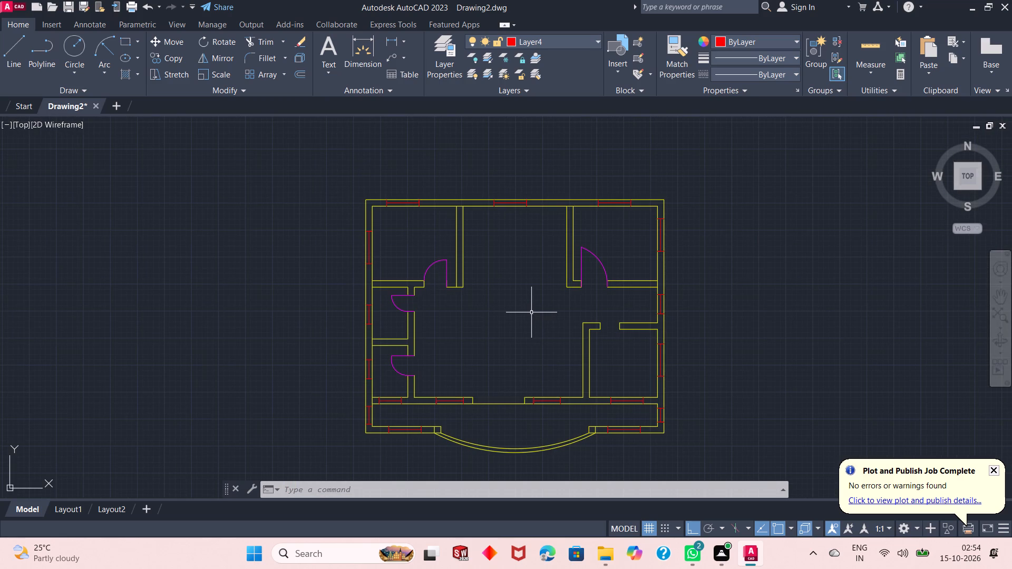
scroll(532, 313, "down", 1)
scroll(532, 313, "up", 1)
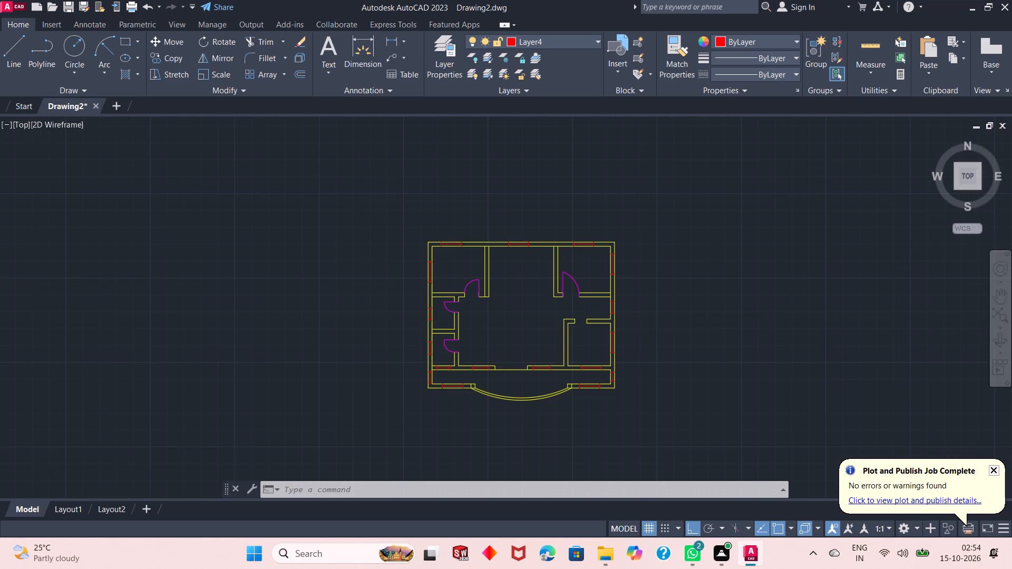
scroll(490, 319, "up", 1)
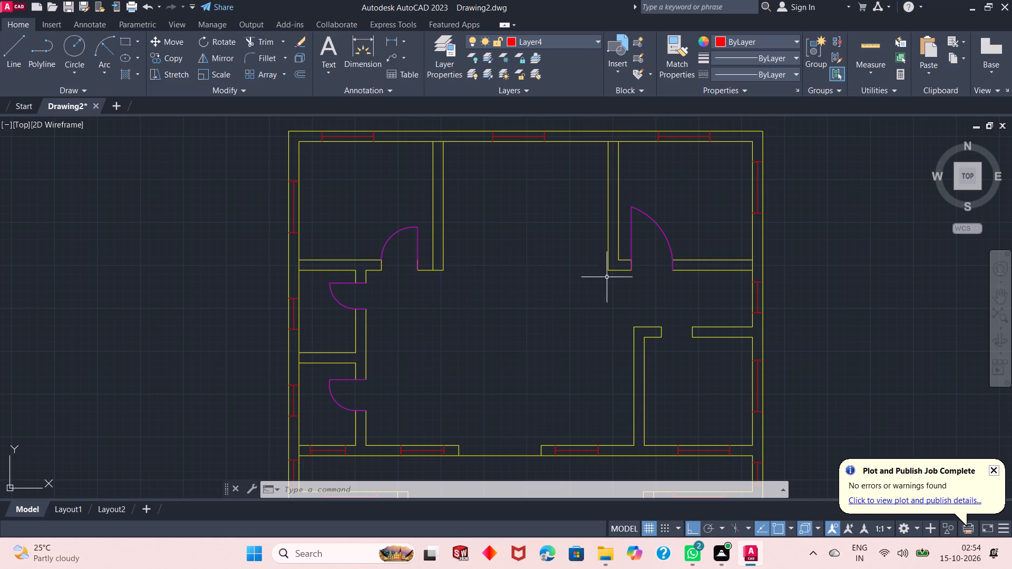
scroll(454, 298, "down", 1)
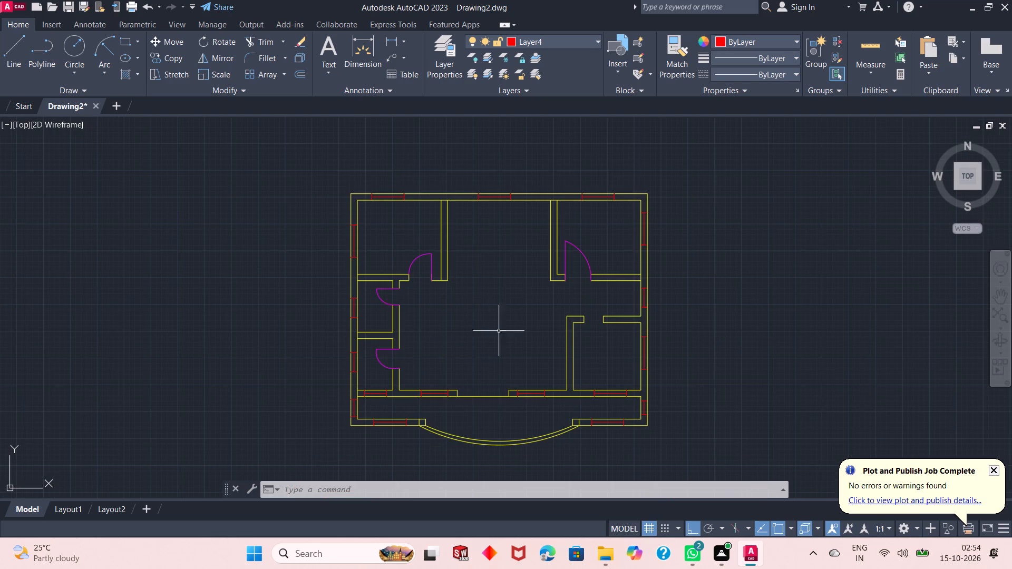
scroll(539, 404, "up", 1)
scroll(539, 404, "down", 1)
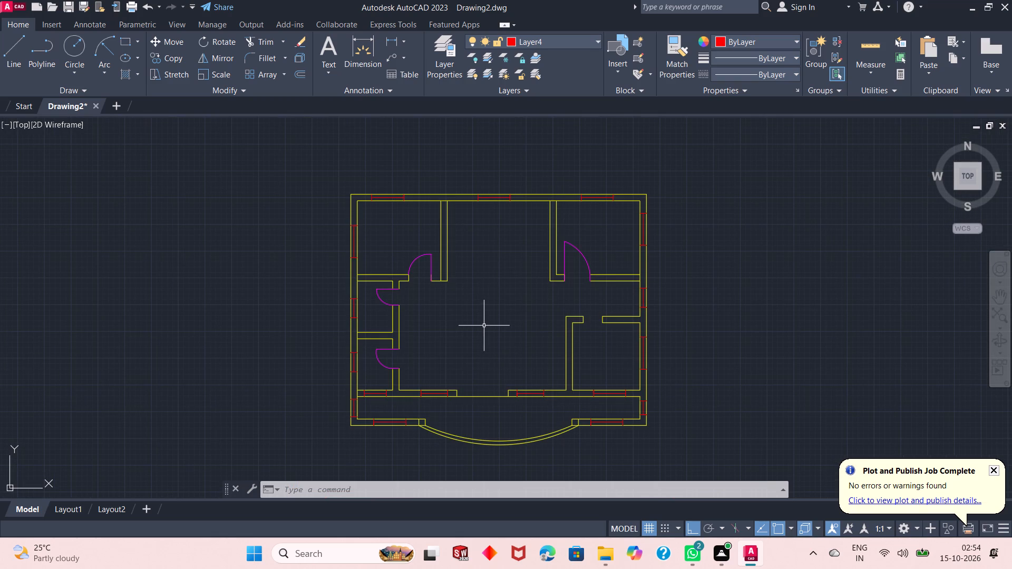
Make layer 0 current and start a line at the midpoint of the top outer wall's inner edge.
scroll(511, 215, "up", 1)
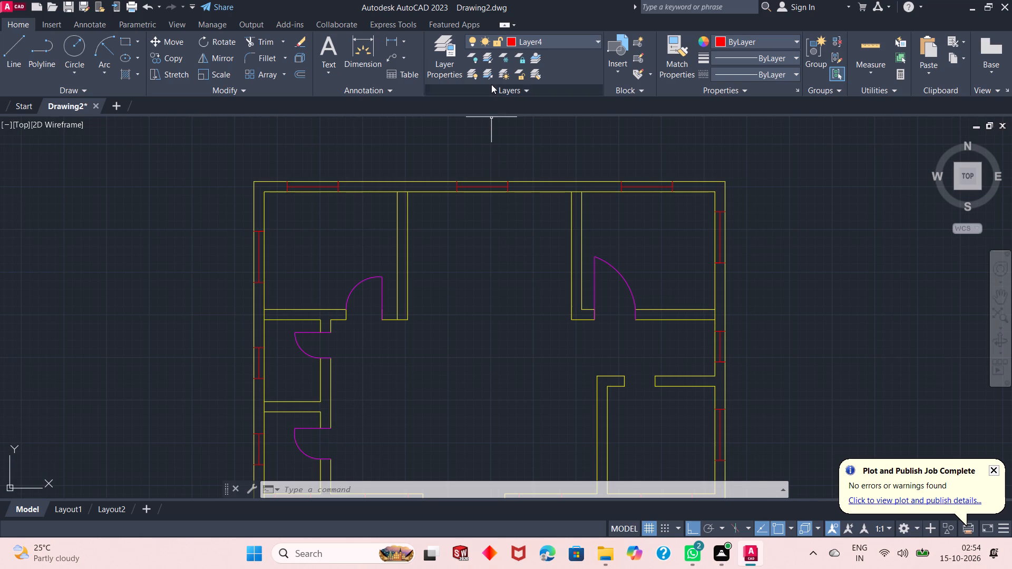
left_click(555, 39)
left_click(550, 64)
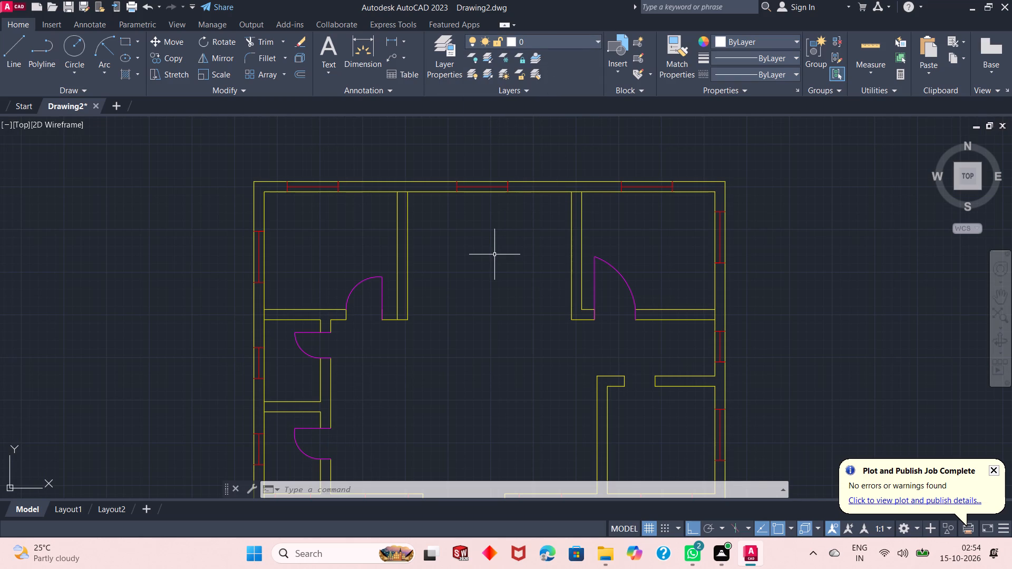
left_click(22, 54)
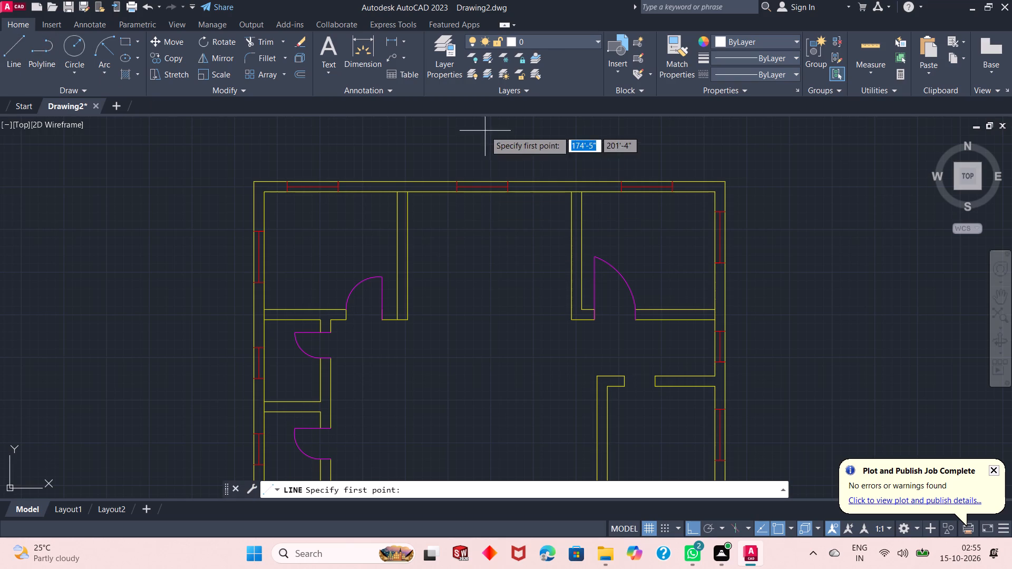
left_click(490, 191)
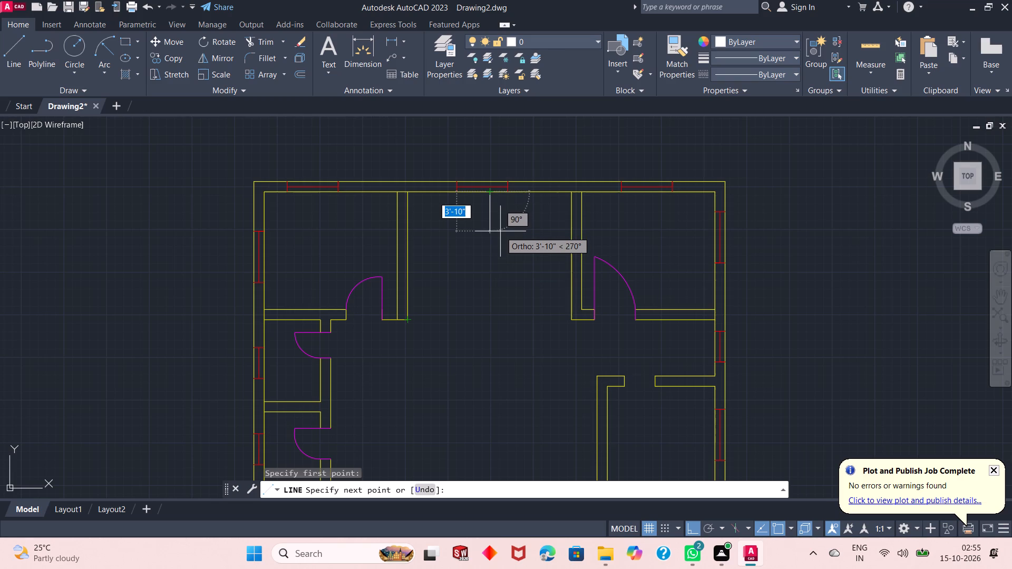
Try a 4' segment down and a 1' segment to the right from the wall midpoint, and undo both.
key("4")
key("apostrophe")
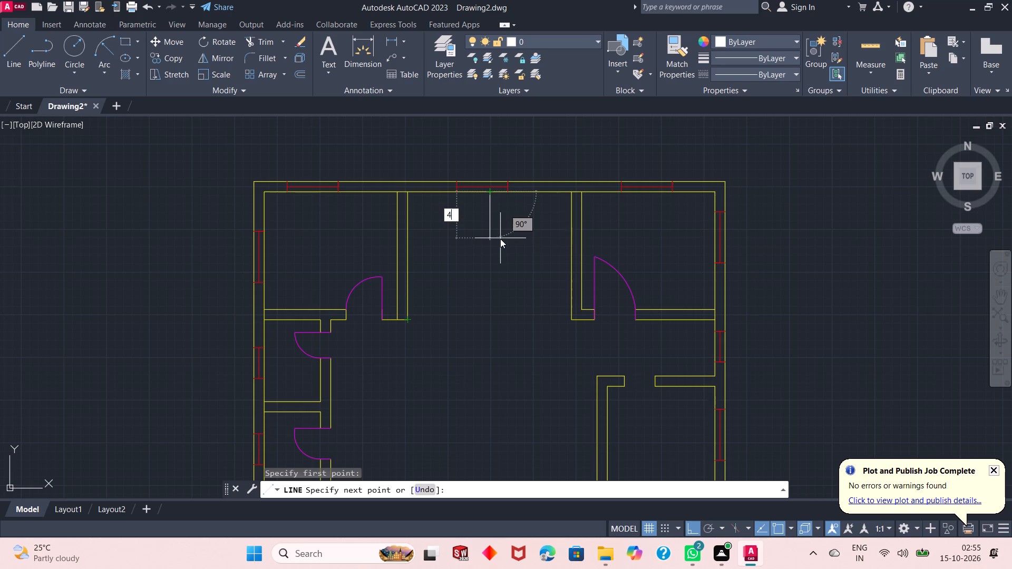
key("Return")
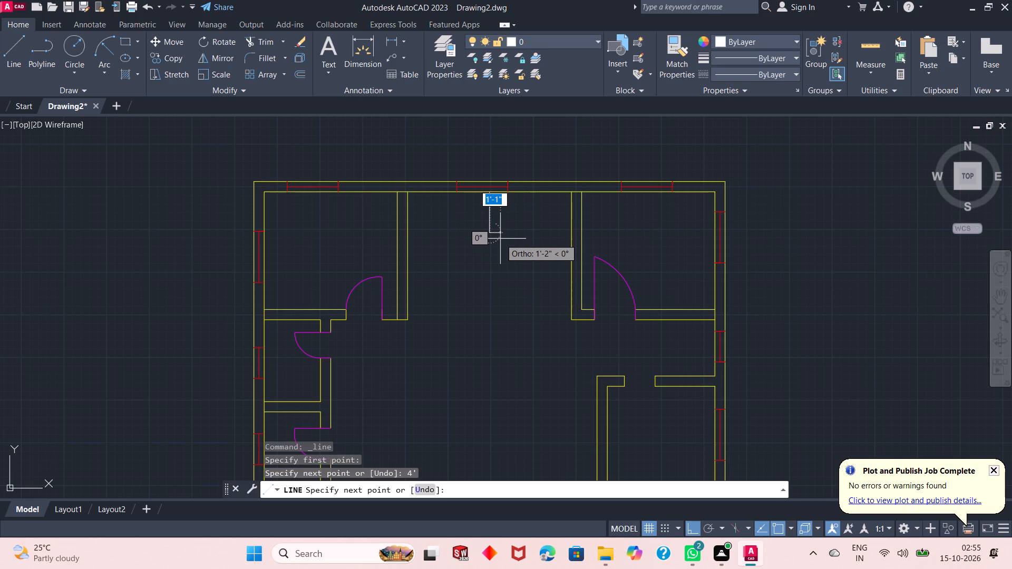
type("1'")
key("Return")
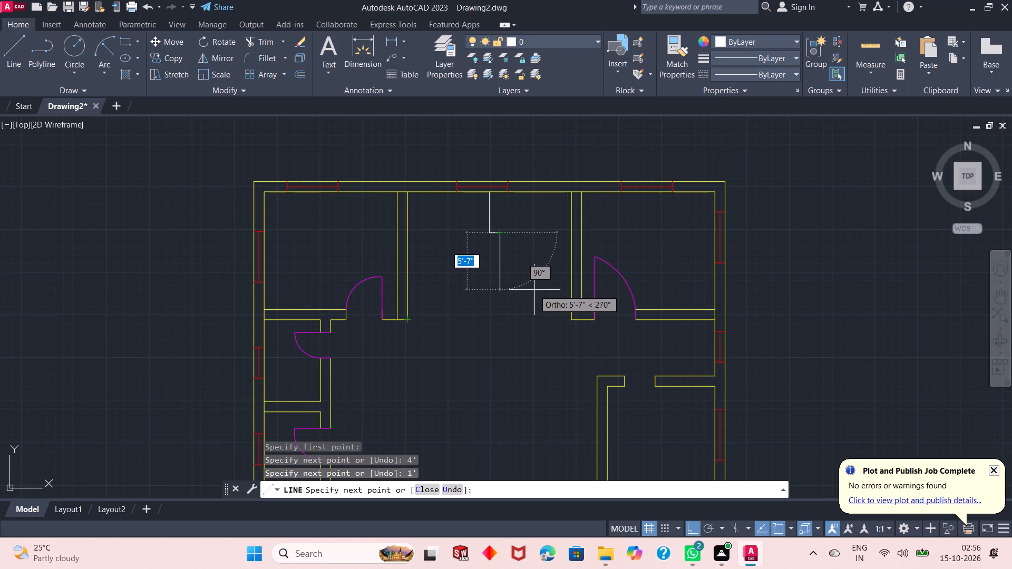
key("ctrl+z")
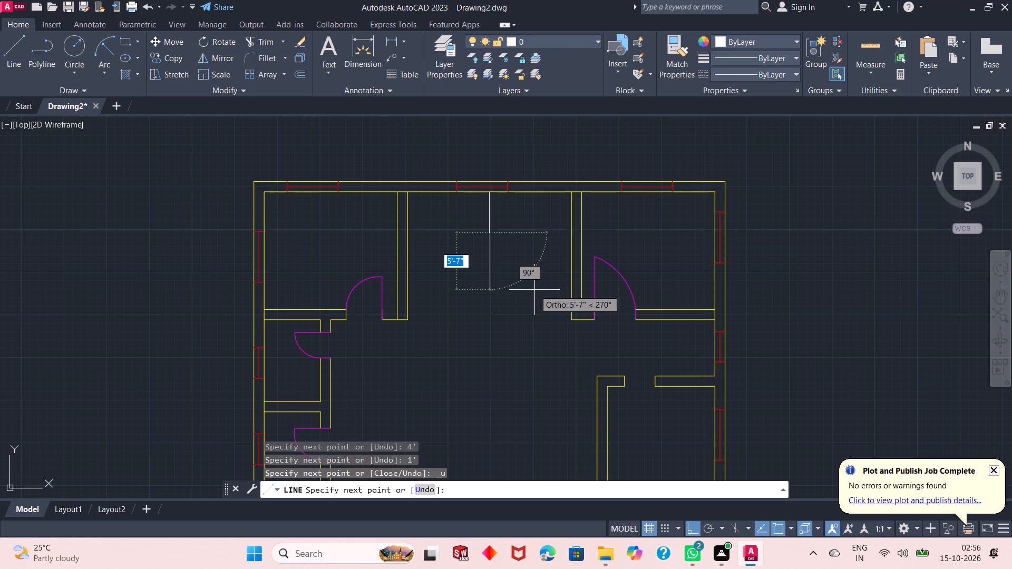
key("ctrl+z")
Draw a 3' line down from the wall midpoint, with a 2' wide by 7' long rectangle centred on its lower end.
type("3'")
key("Return")
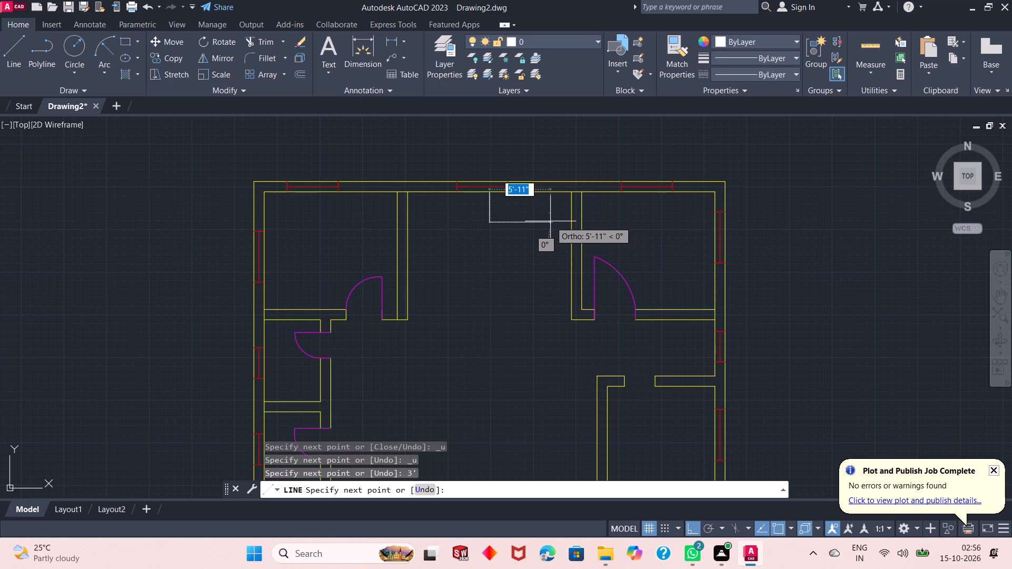
type("1'")
key("Return")
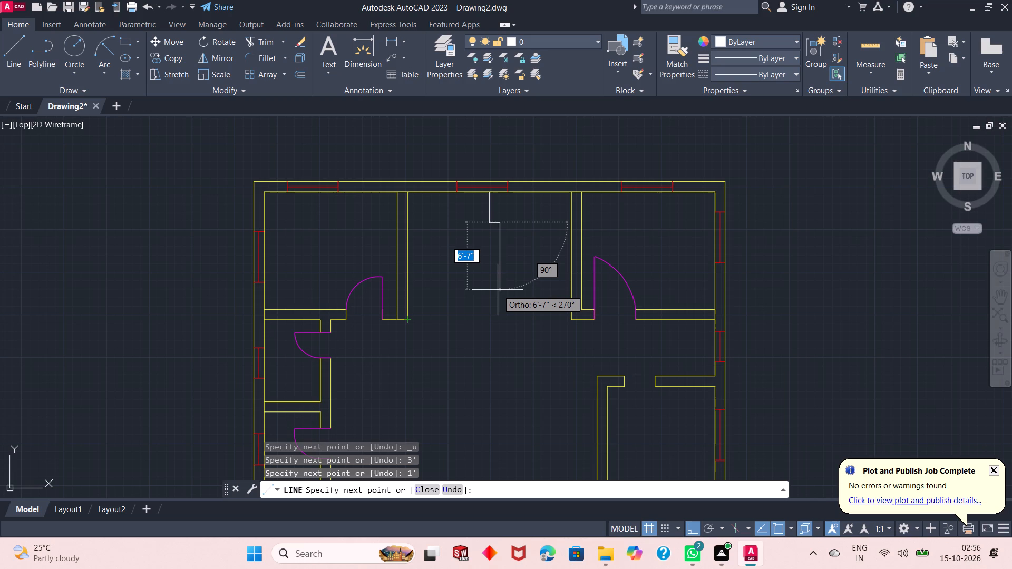
type("7'")
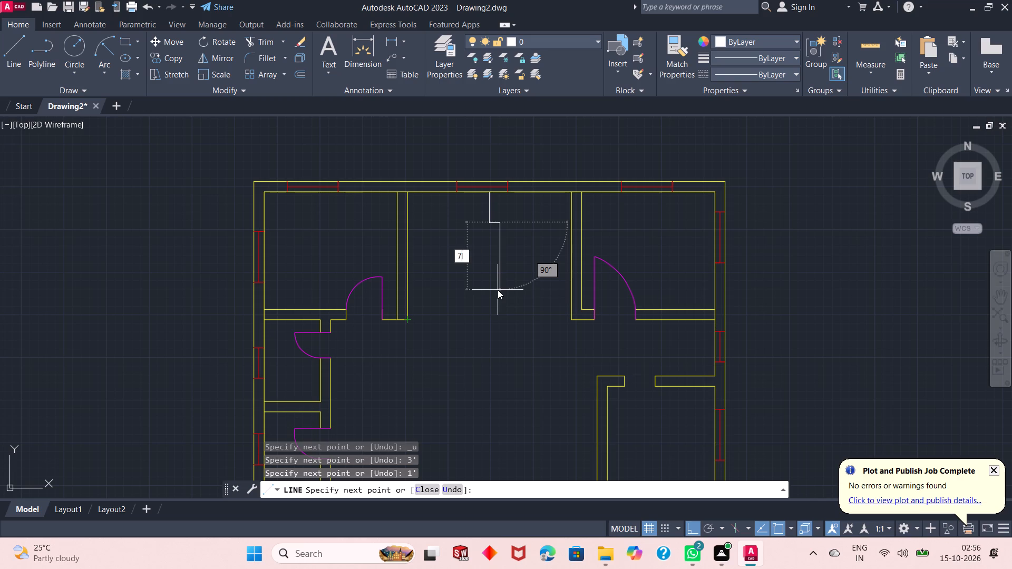
key("Return")
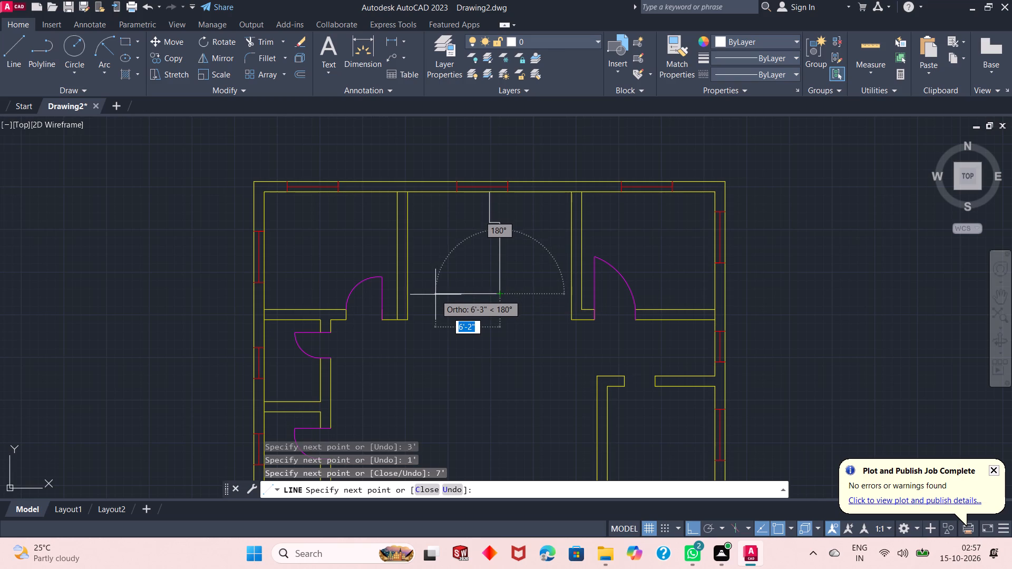
type("2'")
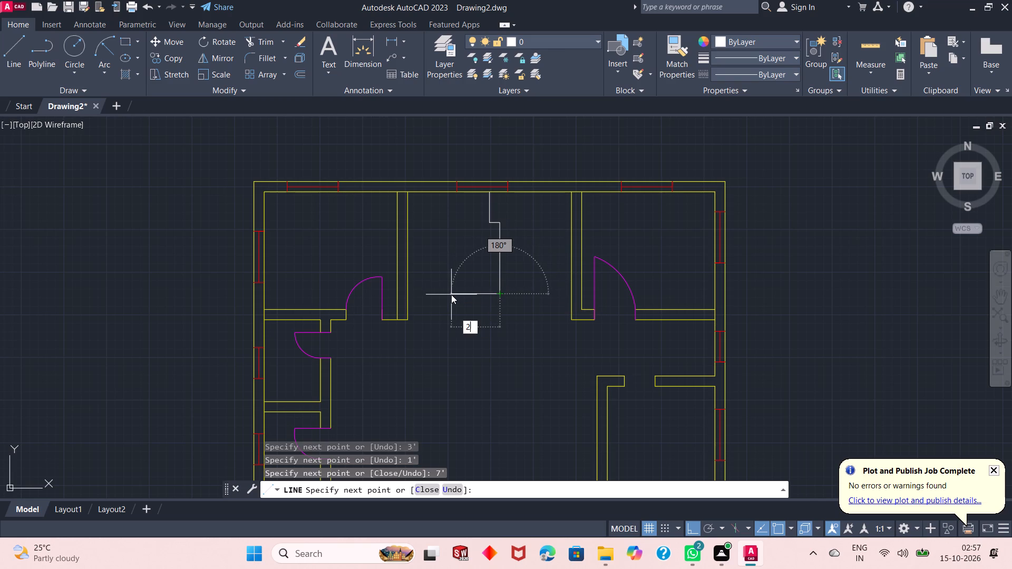
key("Return")
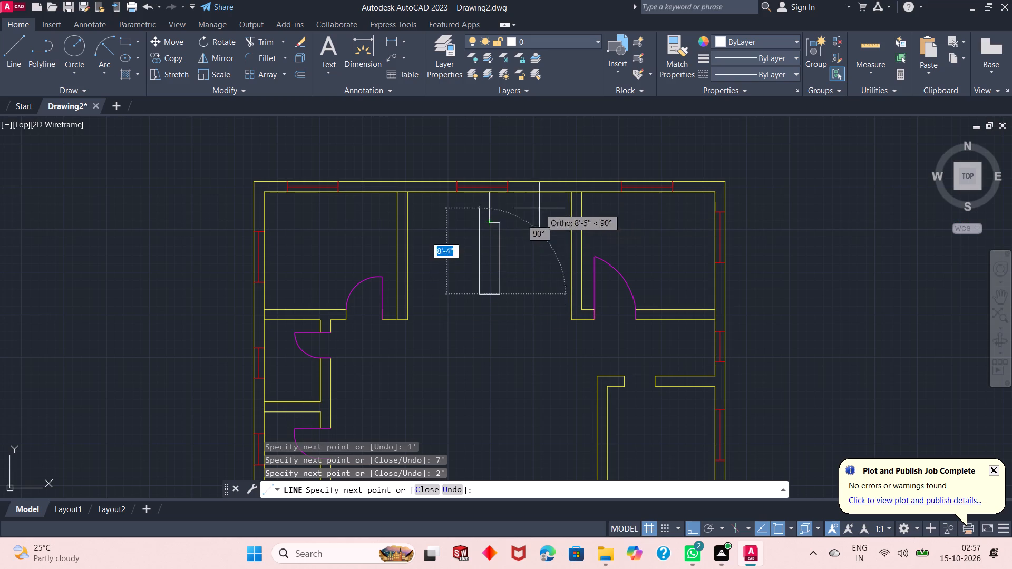
left_click(480, 226)
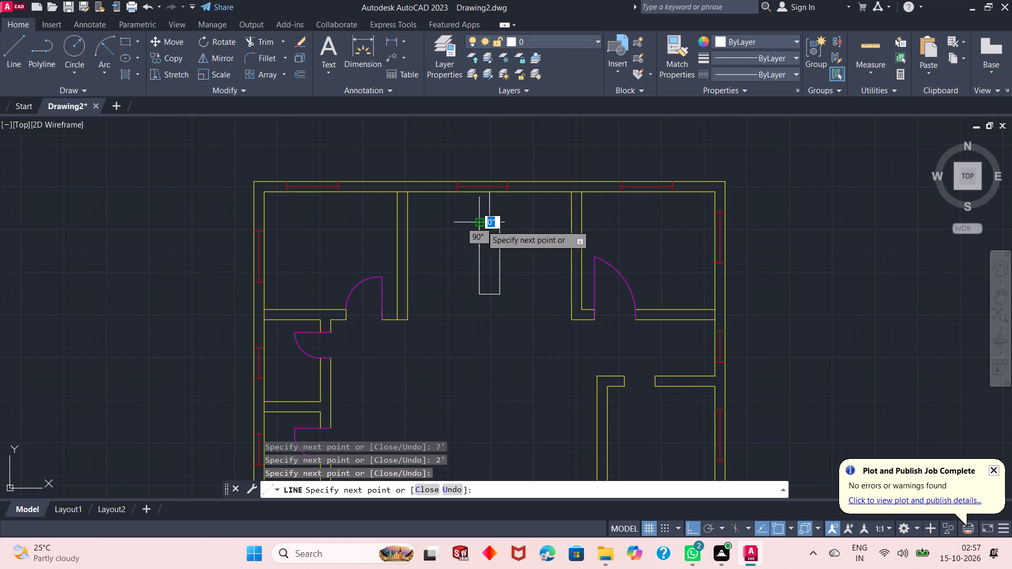
left_click(486, 225)
right_click(486, 225)
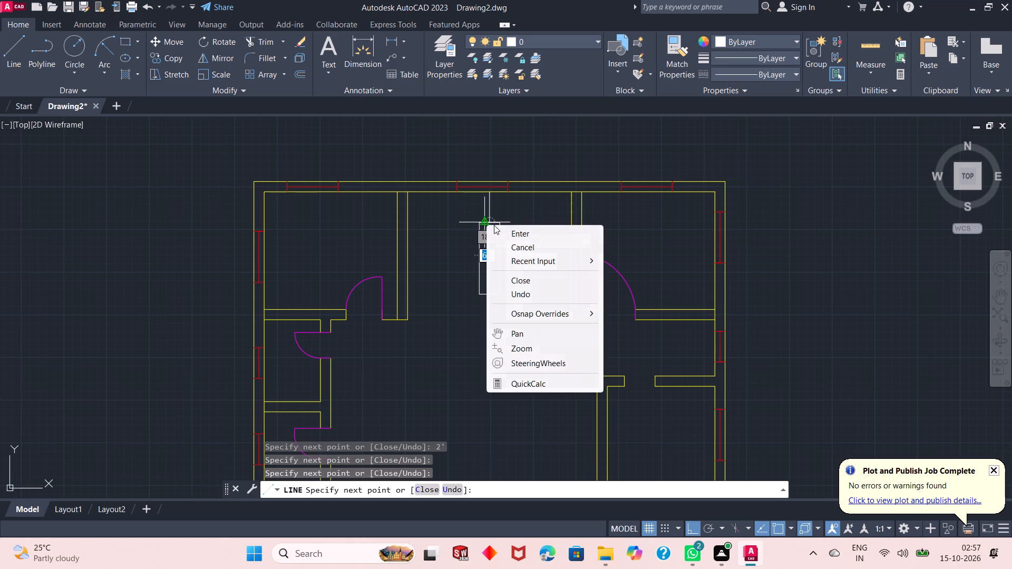
left_click(497, 230)
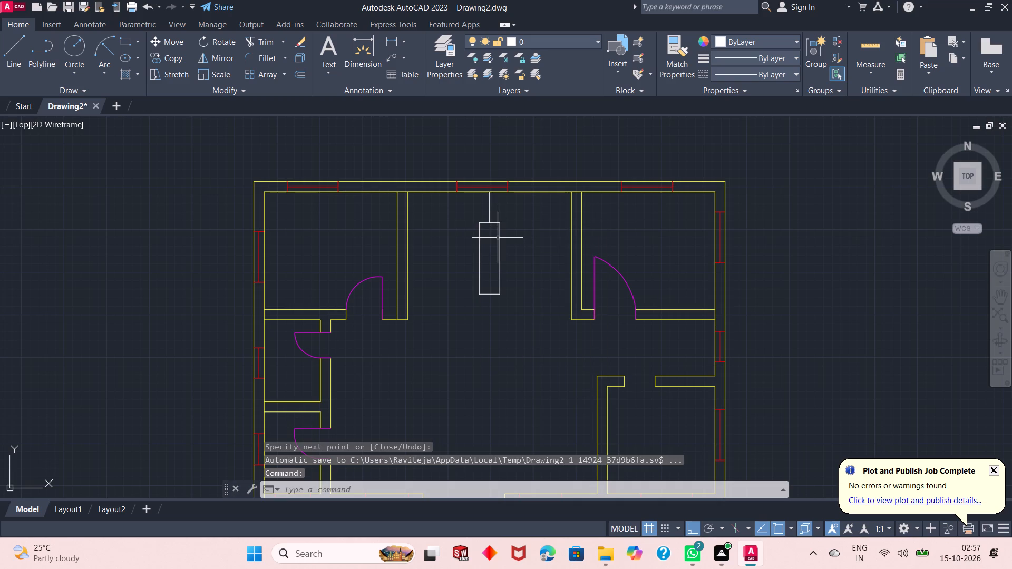
Draw a line from the rectangle's top-left corner 1' down its side, continuing left to the stair bay's left wall.
scroll(498, 238, "down", 1)
scroll(479, 247, "up", 1)
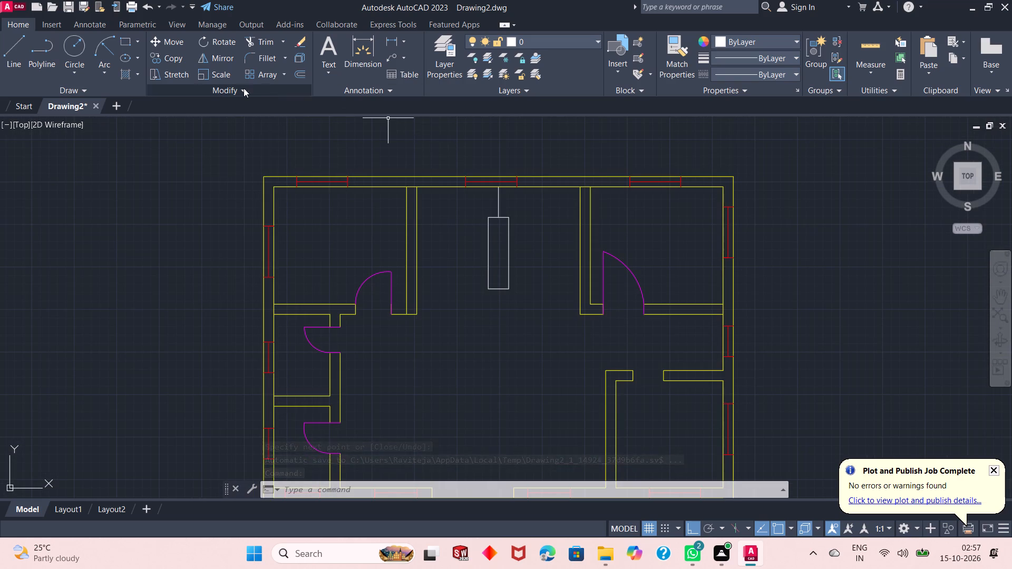
left_click(21, 48)
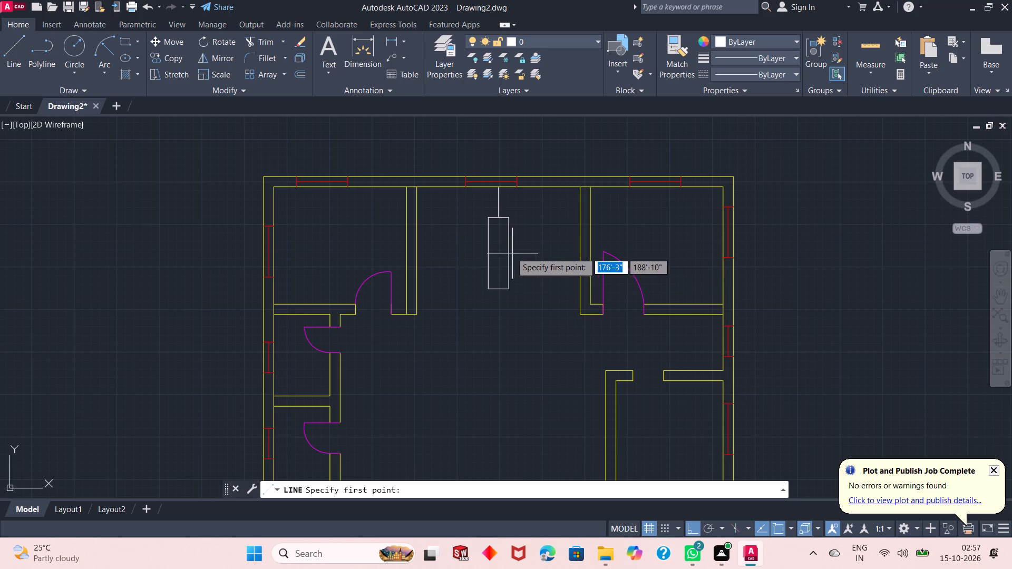
left_click(489, 221)
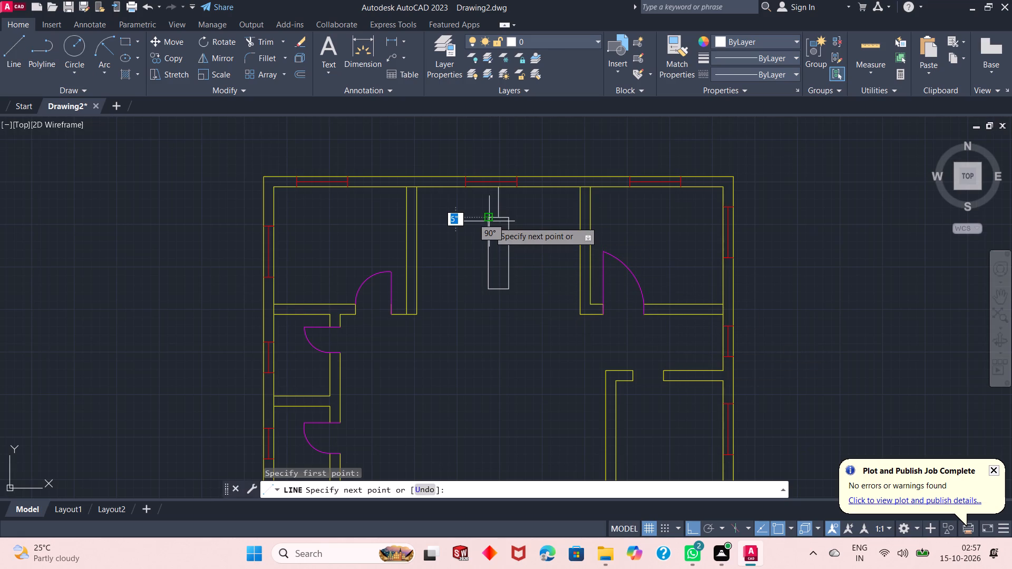
scroll(489, 221, "up", 3)
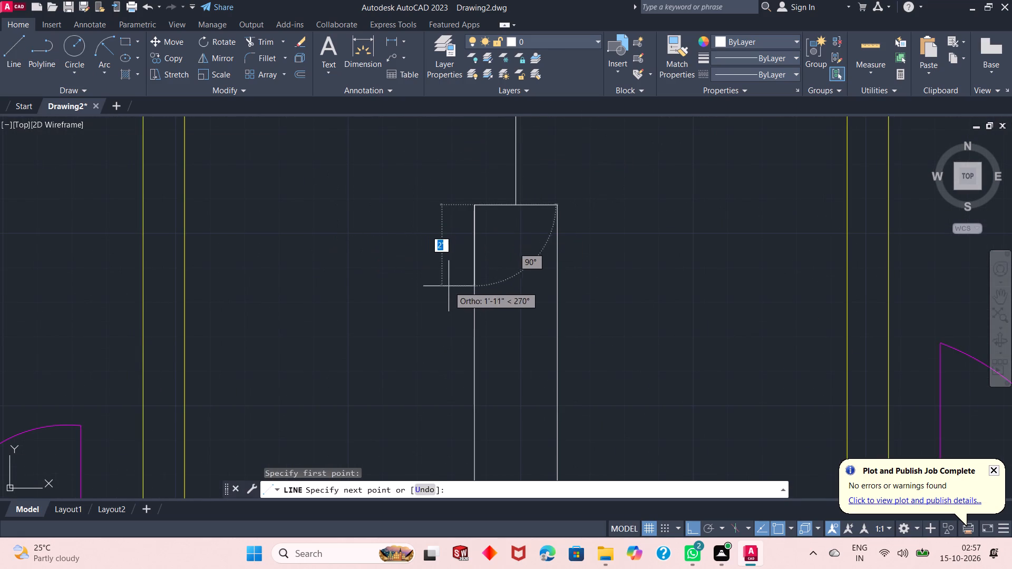
type("1'")
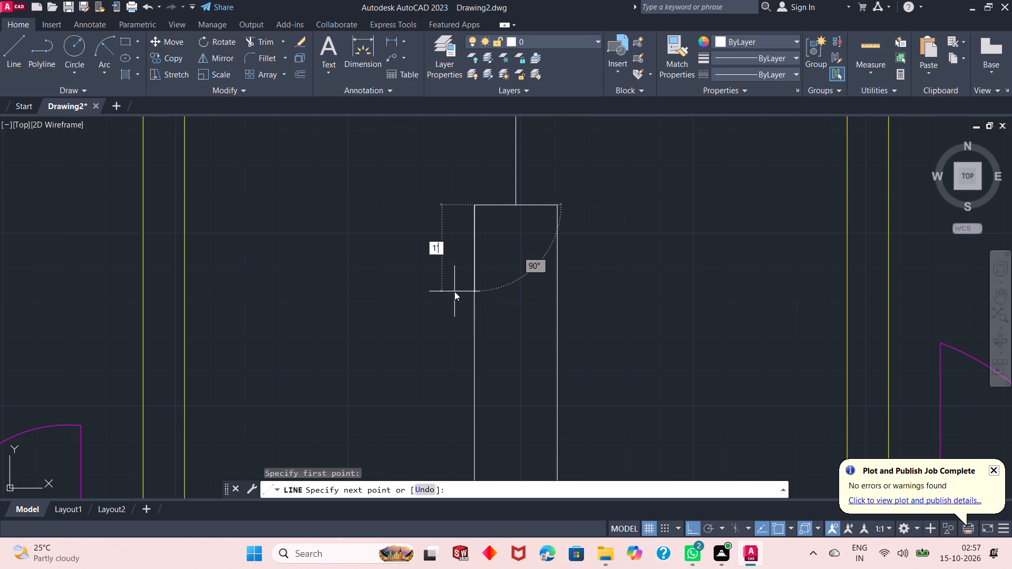
key("Return")
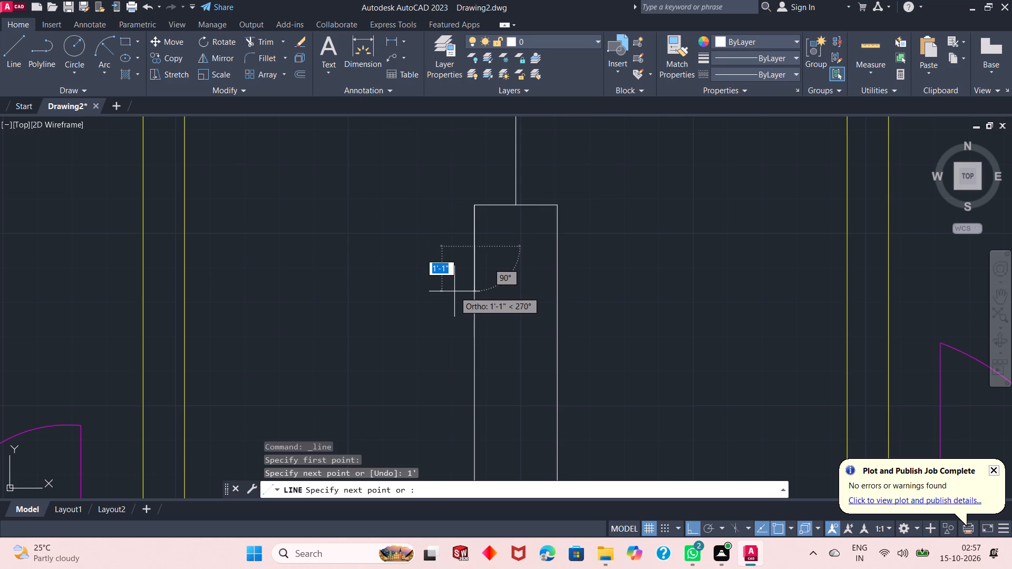
left_click(186, 249)
right_click(215, 249)
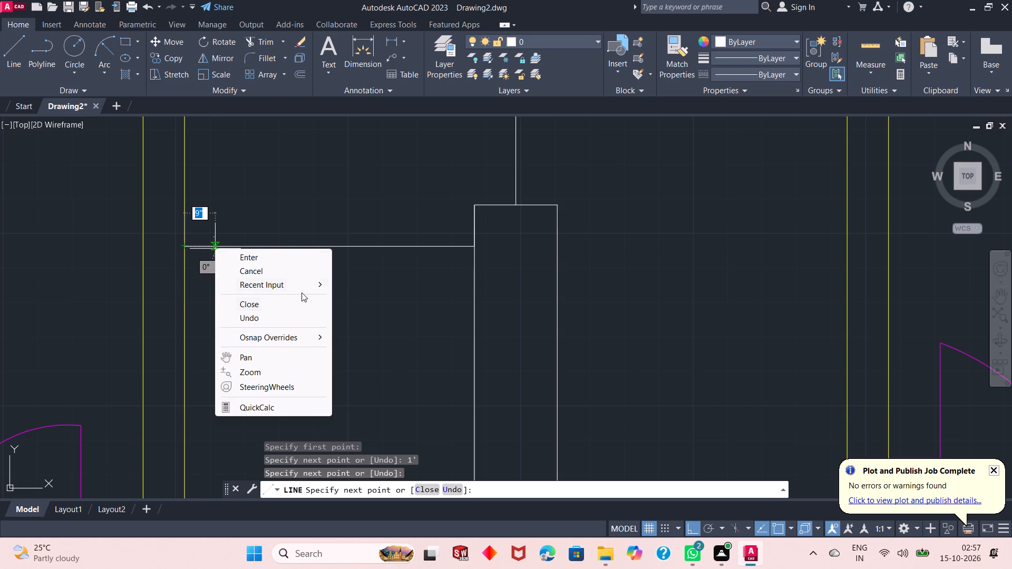
left_click(279, 255)
Draw a horizontal line from that line's end on the rectangle's left side across to the bay's right wall.
scroll(413, 295, "down", 1)
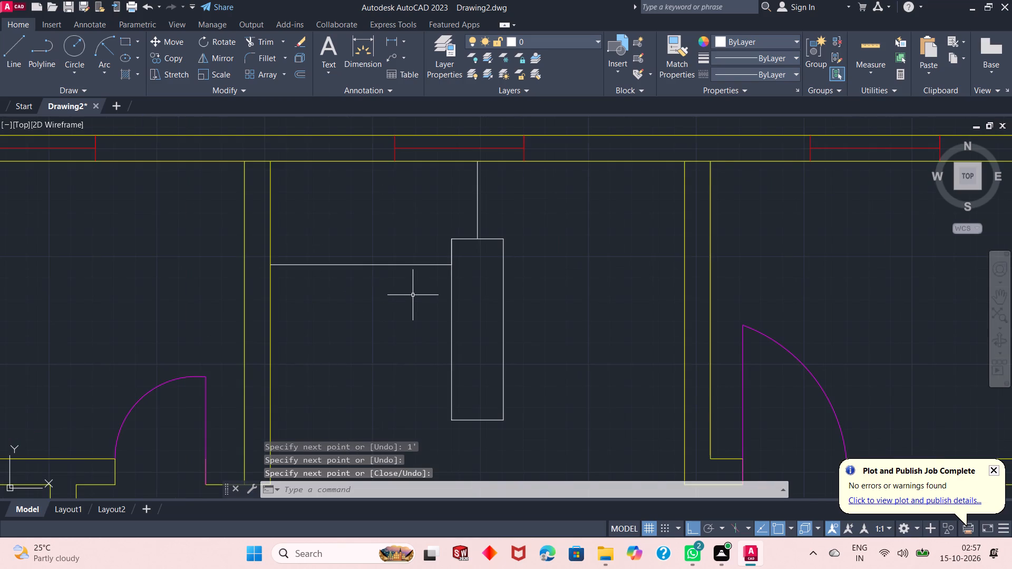
scroll(413, 295, "down", 1)
right_click(387, 250)
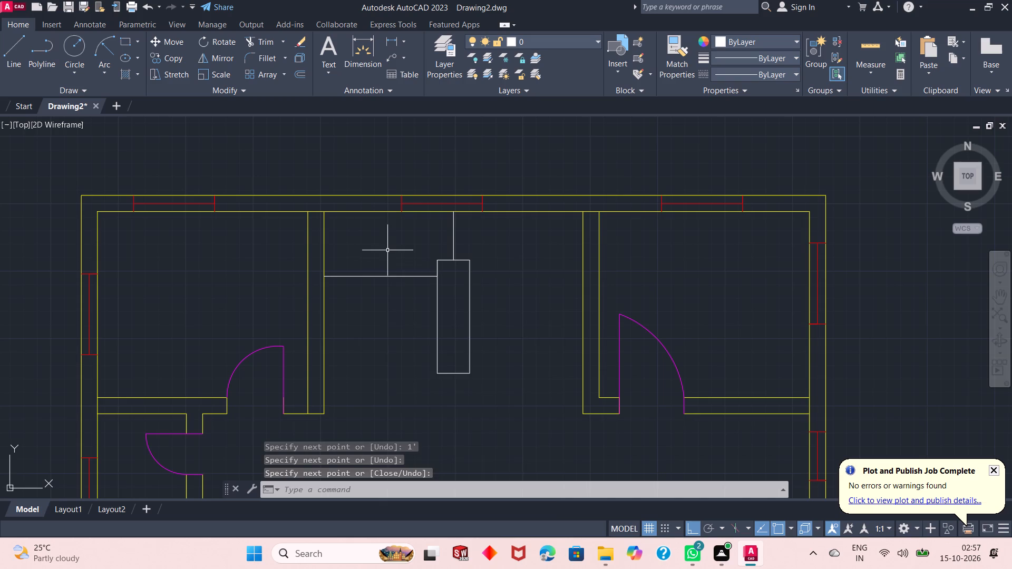
left_click(426, 257)
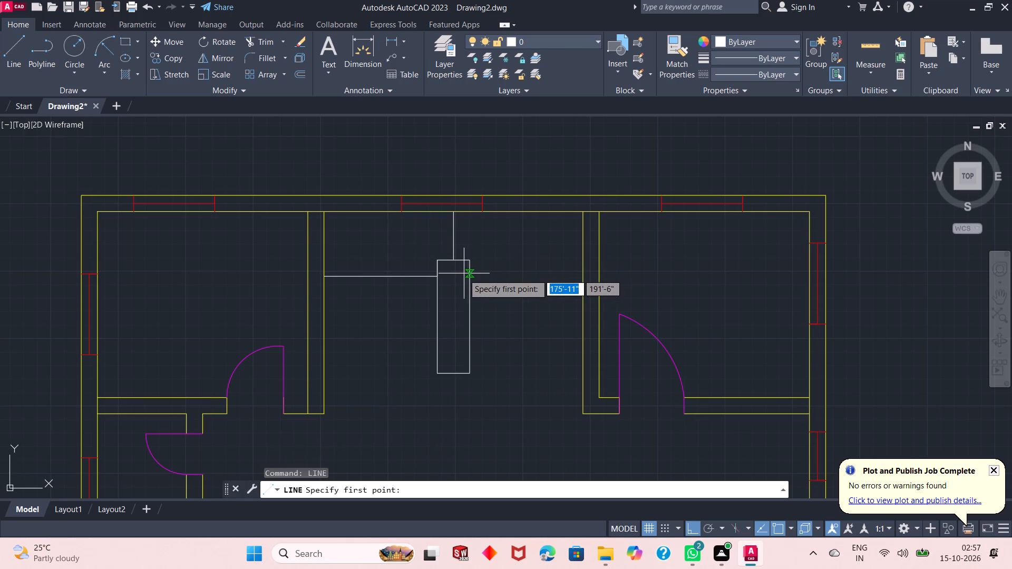
left_click(436, 278)
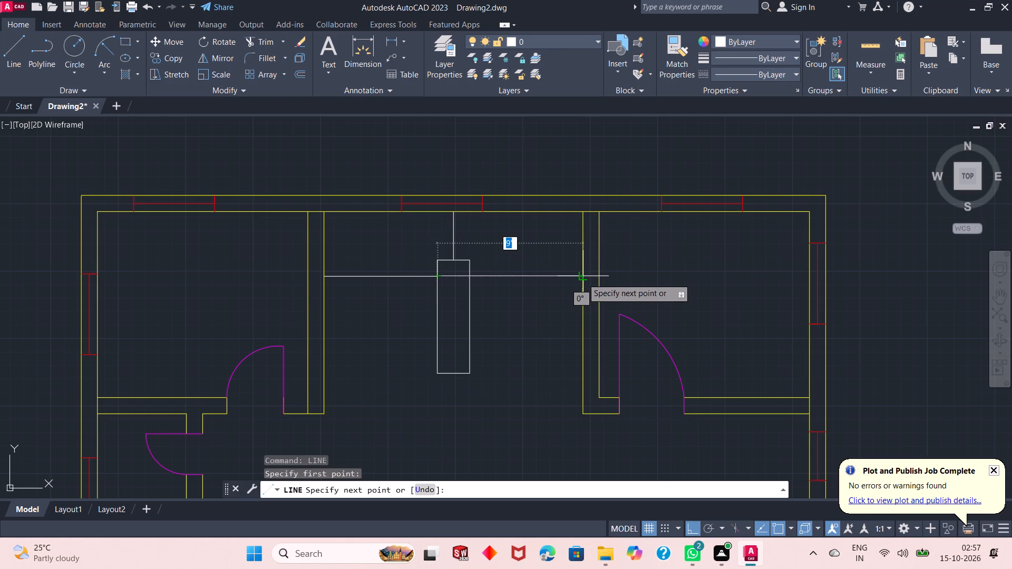
left_click(582, 278)
right_click(520, 272)
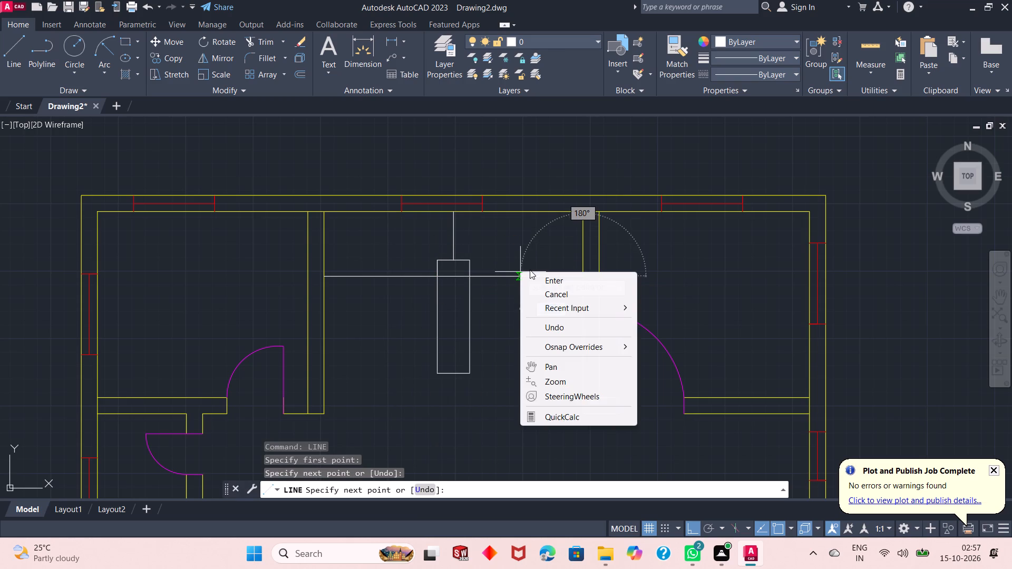
left_click(547, 280)
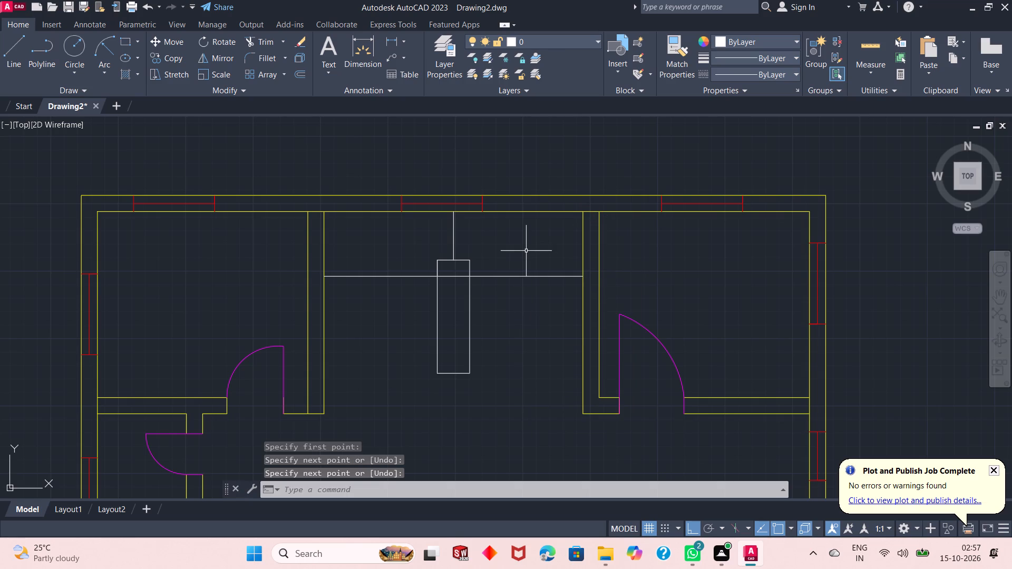
Trim away the part of the horizontal line that crosses inside the central rectangle.
right_click(526, 251)
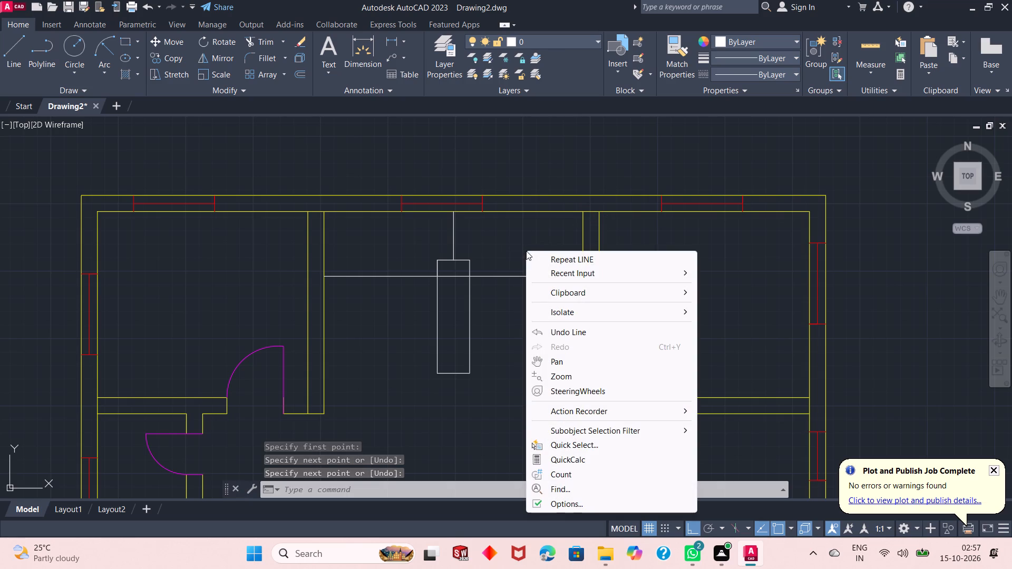
left_click(551, 269)
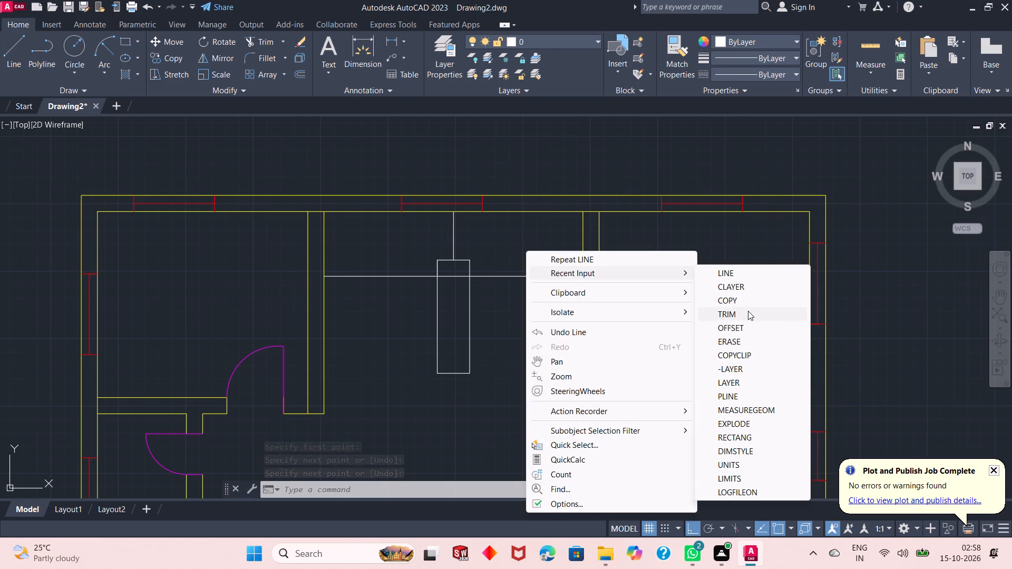
left_click(748, 312)
left_click(457, 274)
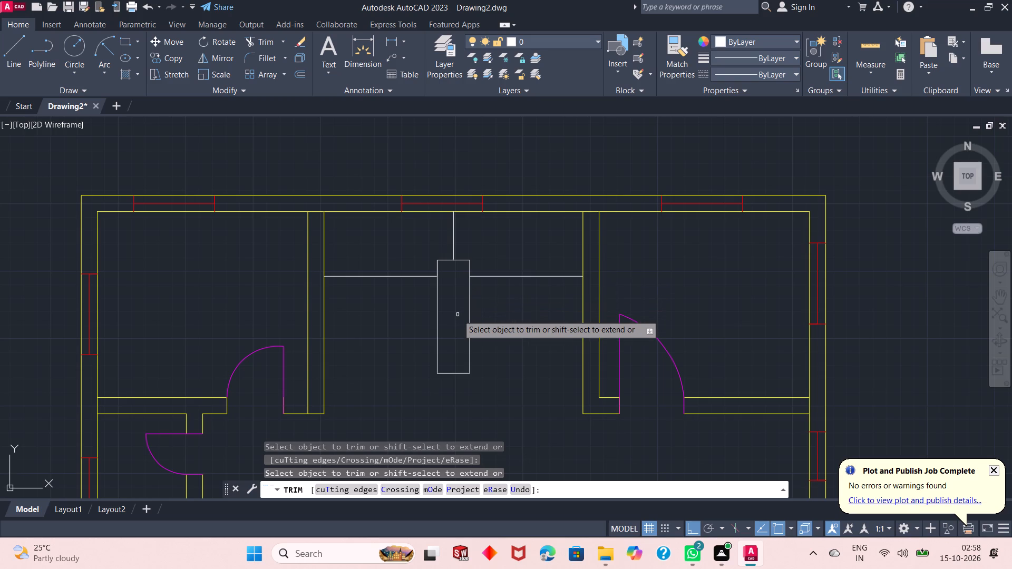
right_click(489, 256)
left_click(502, 259)
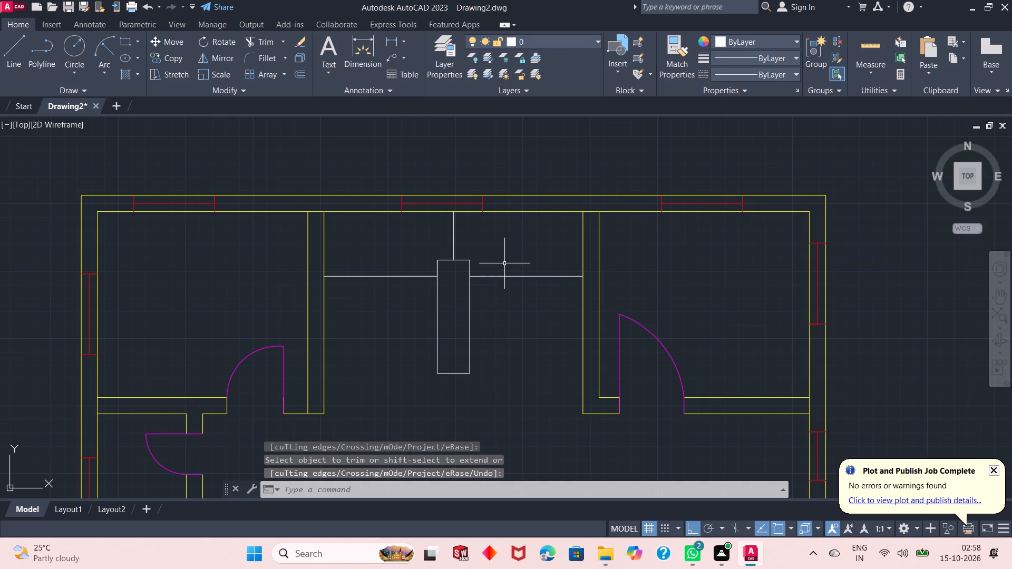
Offset the horizontal line left of the rectangle downward three times in succession at 1' spacing to form stair treads.
scroll(502, 250, "down", 2)
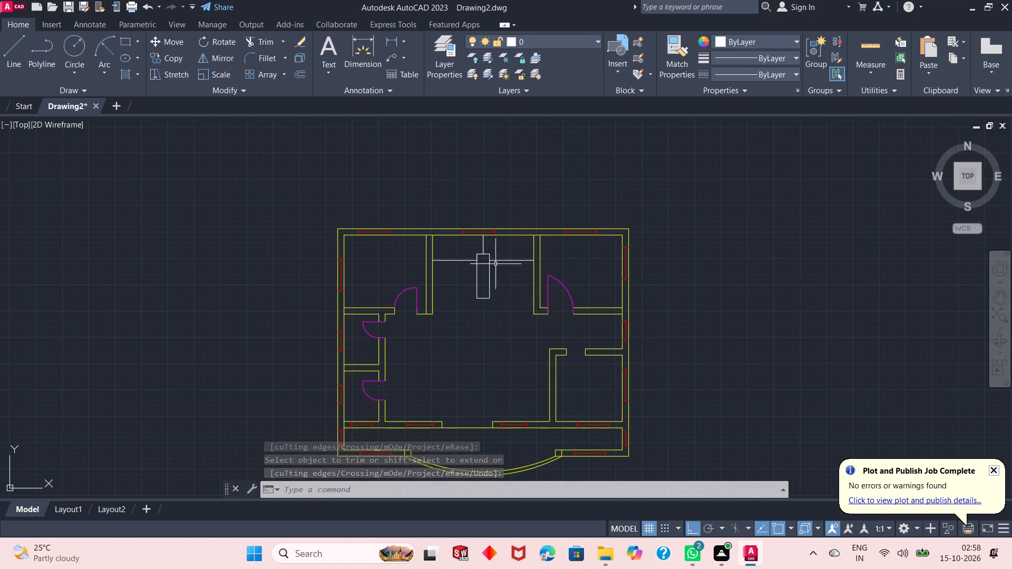
scroll(491, 271, "up", 1)
left_click(435, 255)
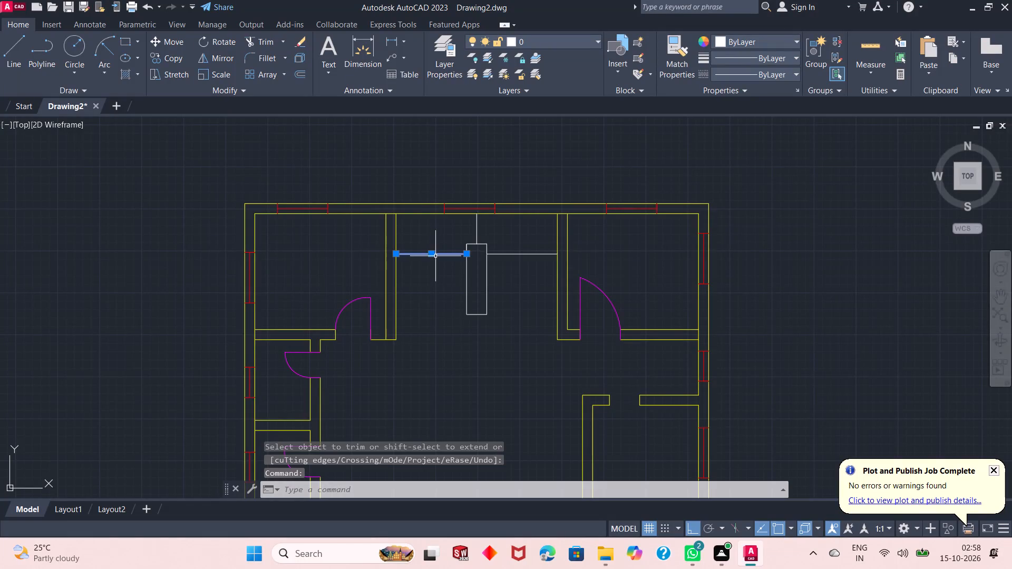
left_click(296, 73)
right_click(184, 144)
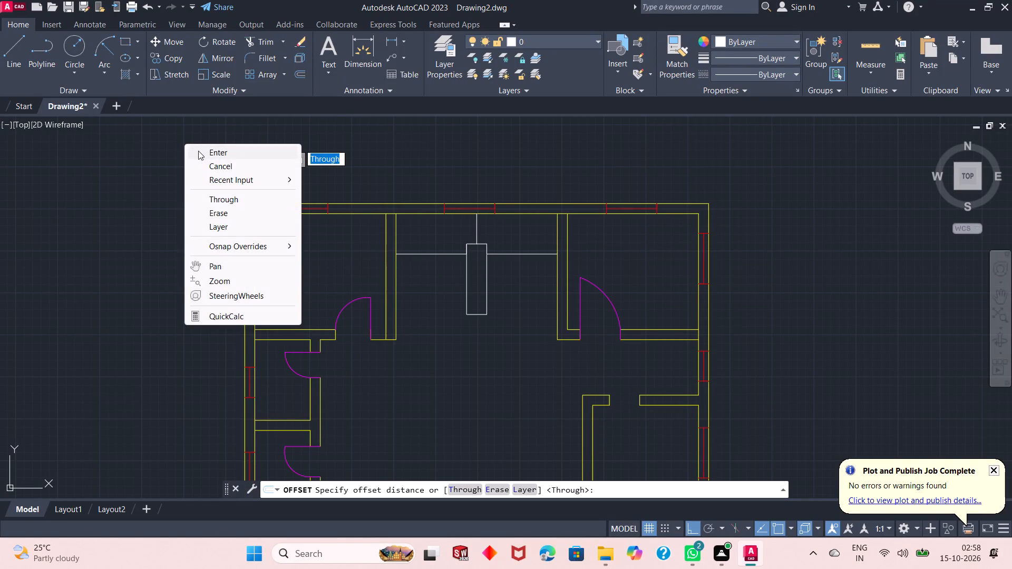
left_click(198, 151)
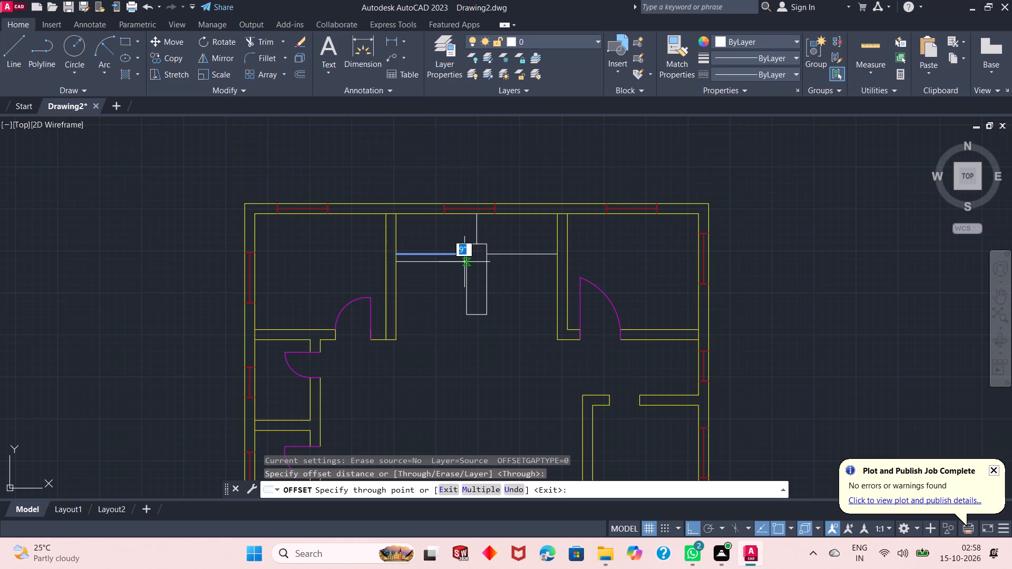
type("1'")
key("Return")
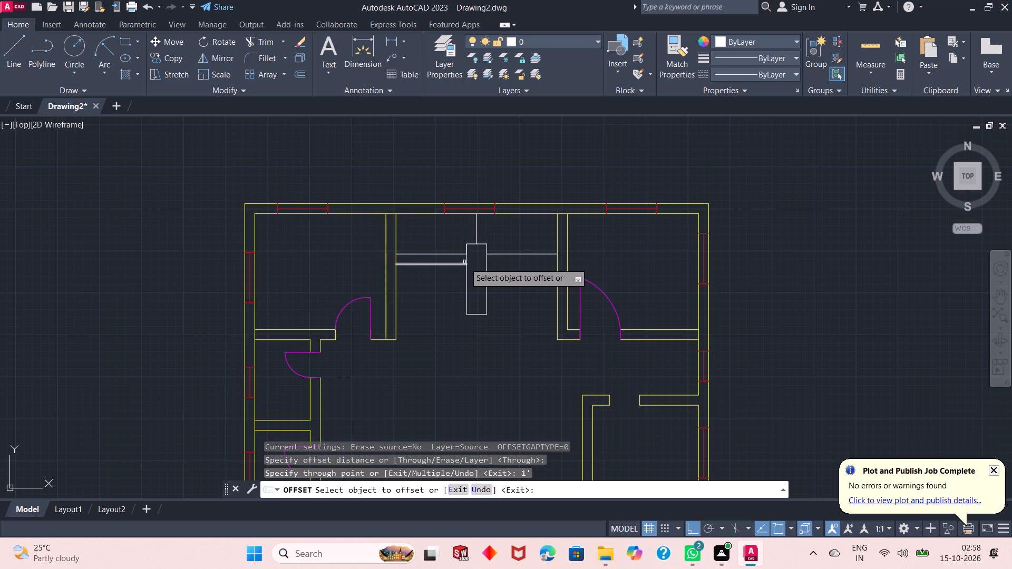
left_click(465, 263)
type("1'")
key("Return")
left_click(449, 274)
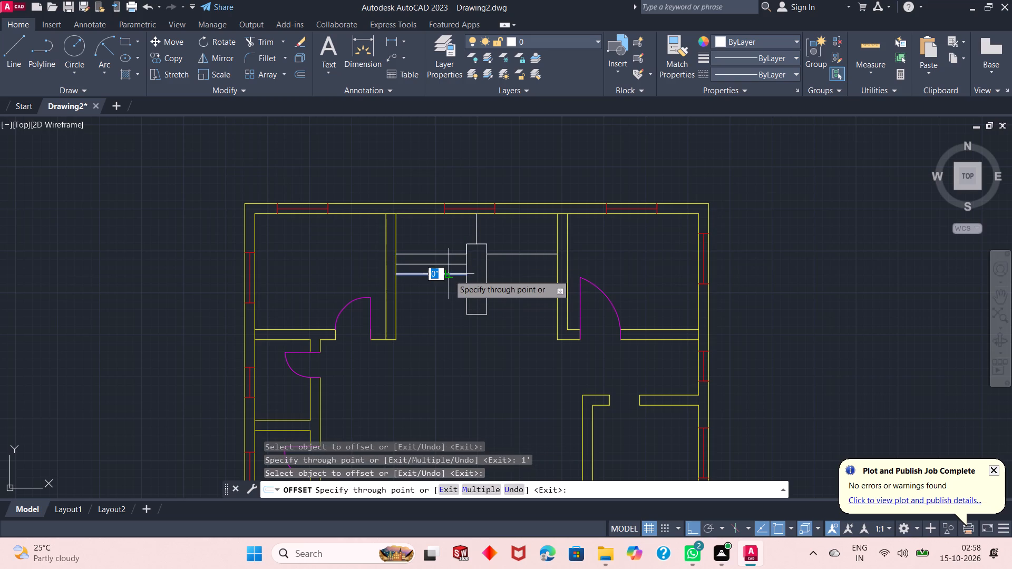
type("1'")
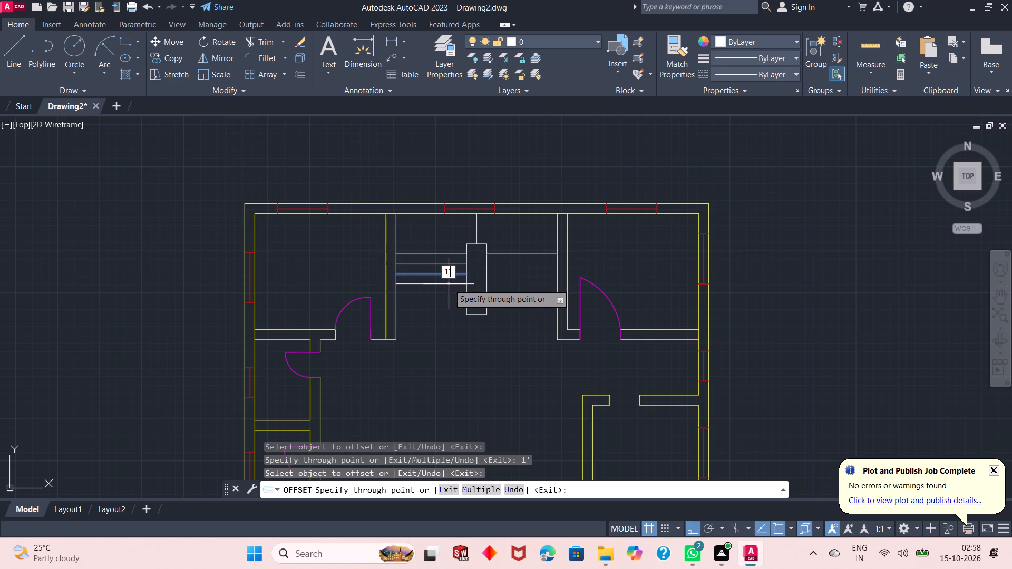
key("Return")
Offset the lowest left-hand tread line downward three more times at 1' spacing, reaching the rectangle's bottom edge.
left_click(449, 284)
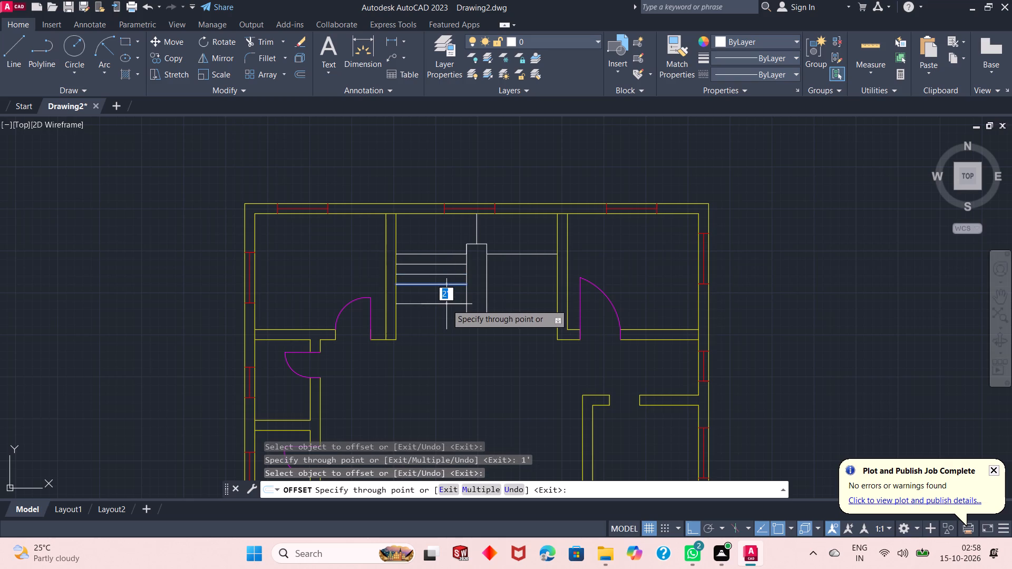
type("1'")
key("Return")
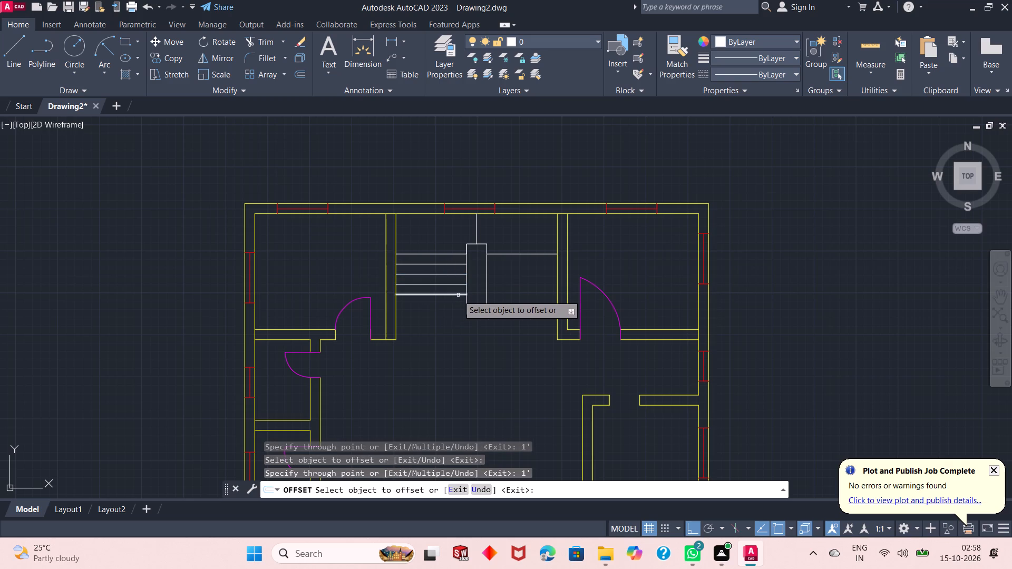
left_click(460, 293)
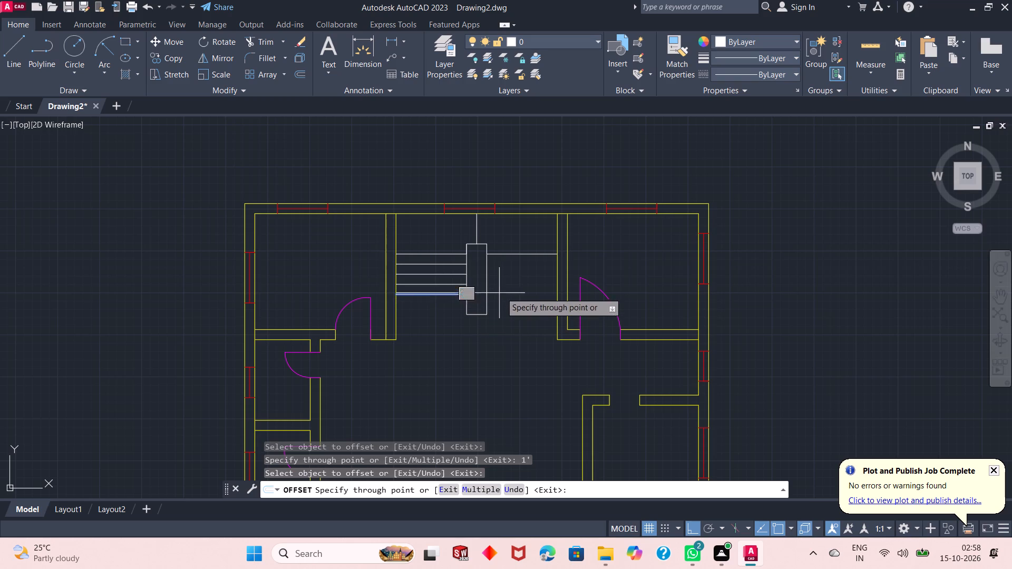
type("1'")
key("Return")
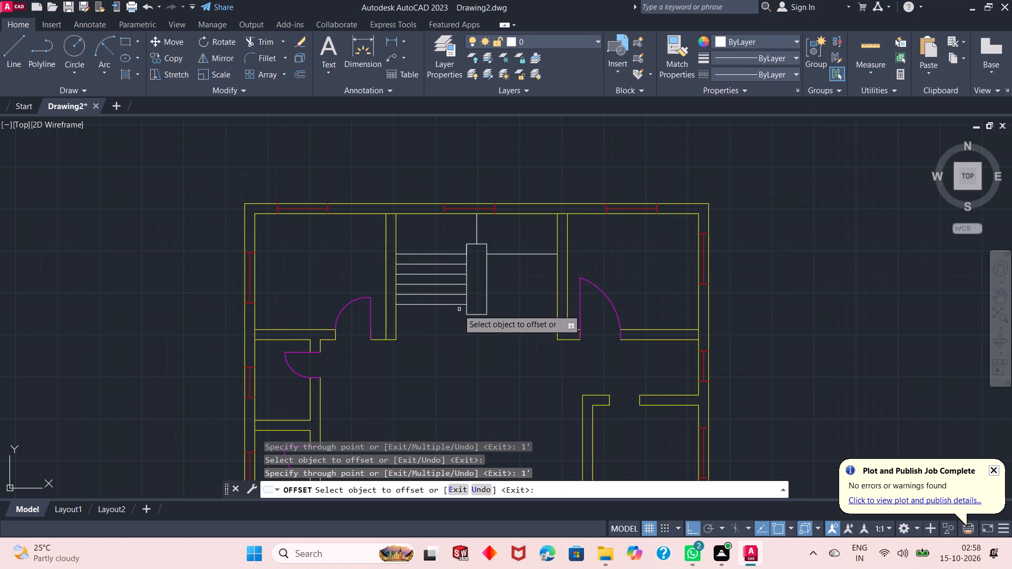
left_click(452, 305)
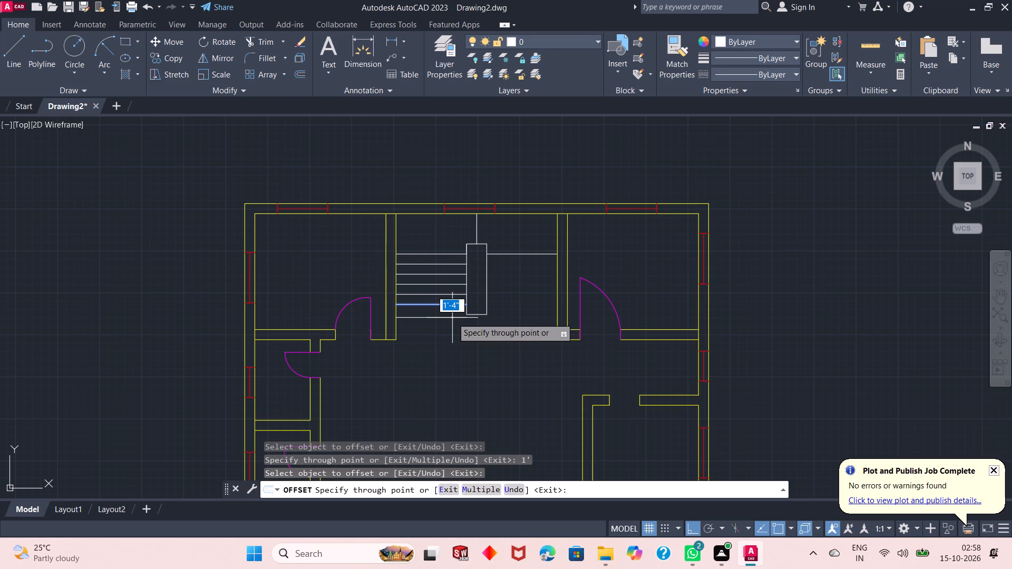
type("1'")
key("Return")
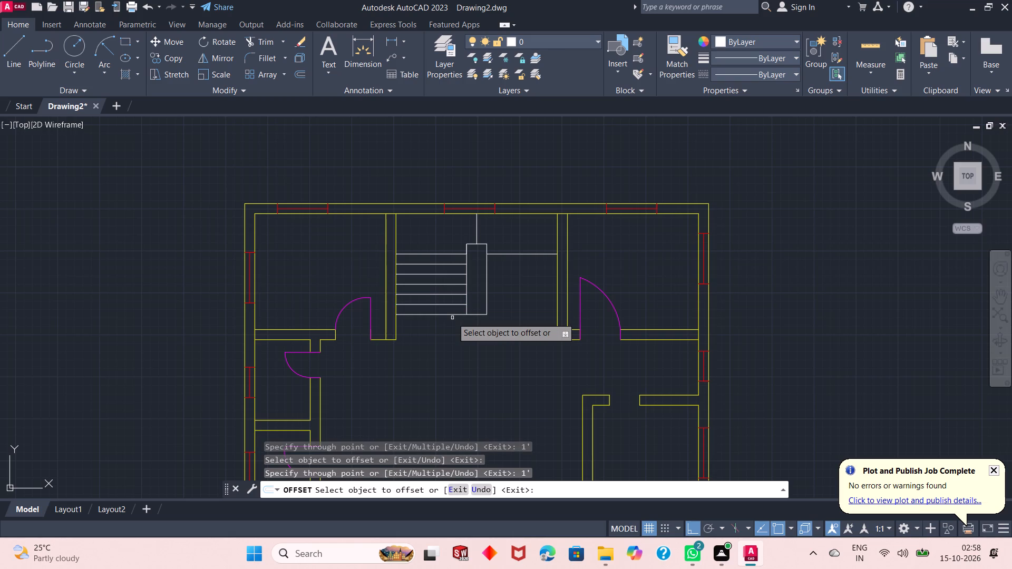
Offset the horizontal line right of the central rectangle downward three times in succession at 1' spacing to form treads.
left_click(500, 254)
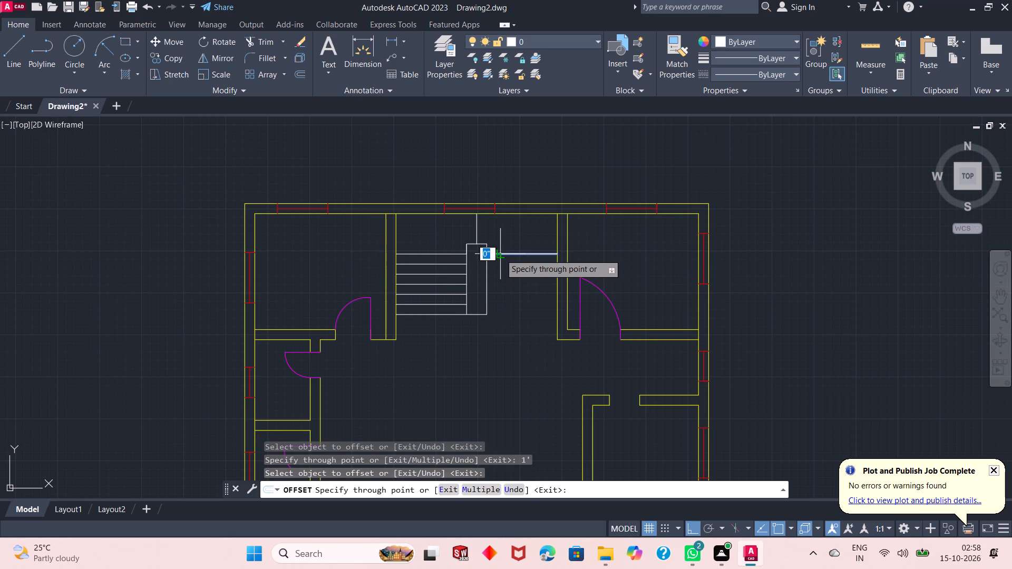
type("1'")
key("Return")
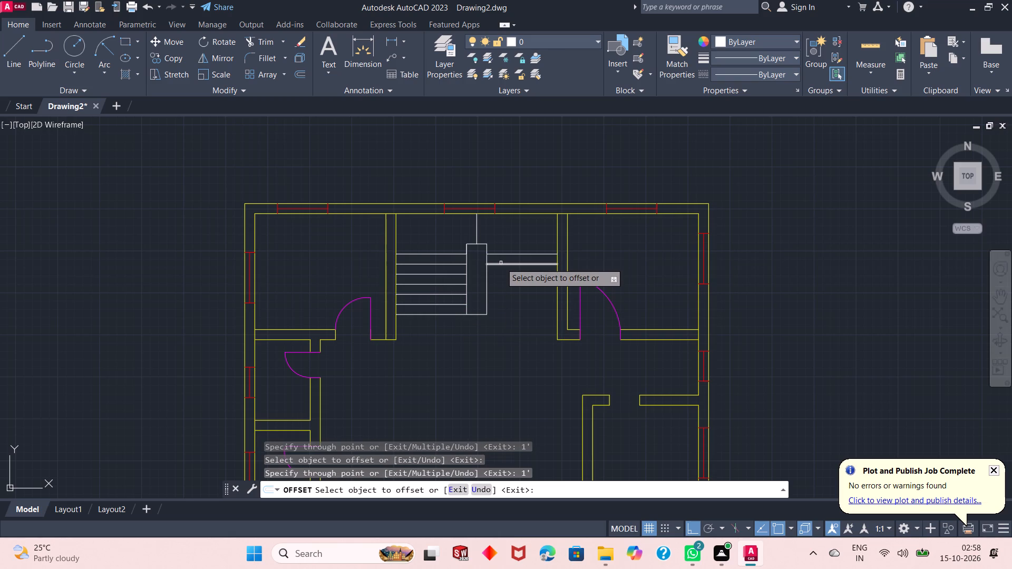
left_click(501, 263)
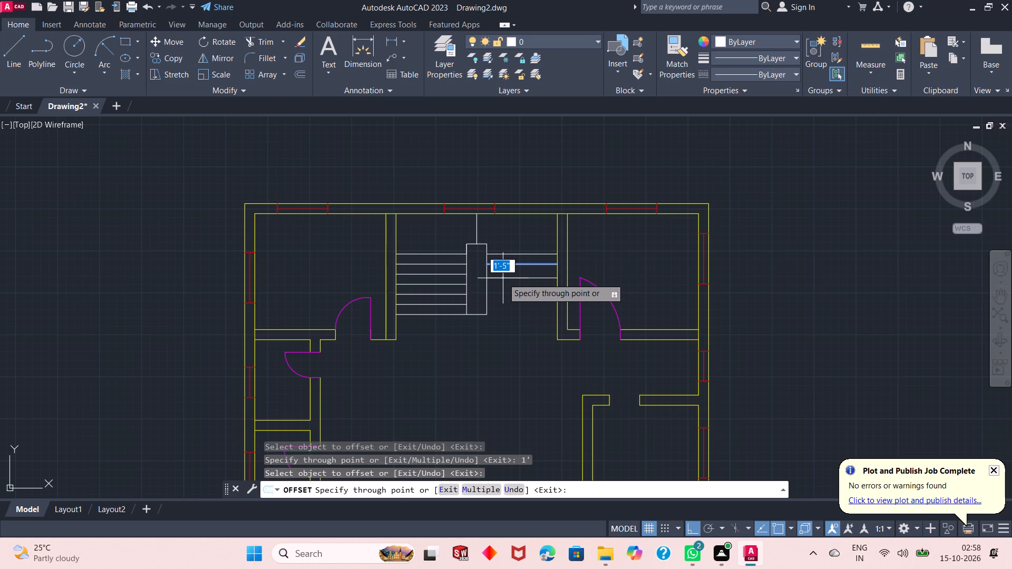
type("1'")
key("Return")
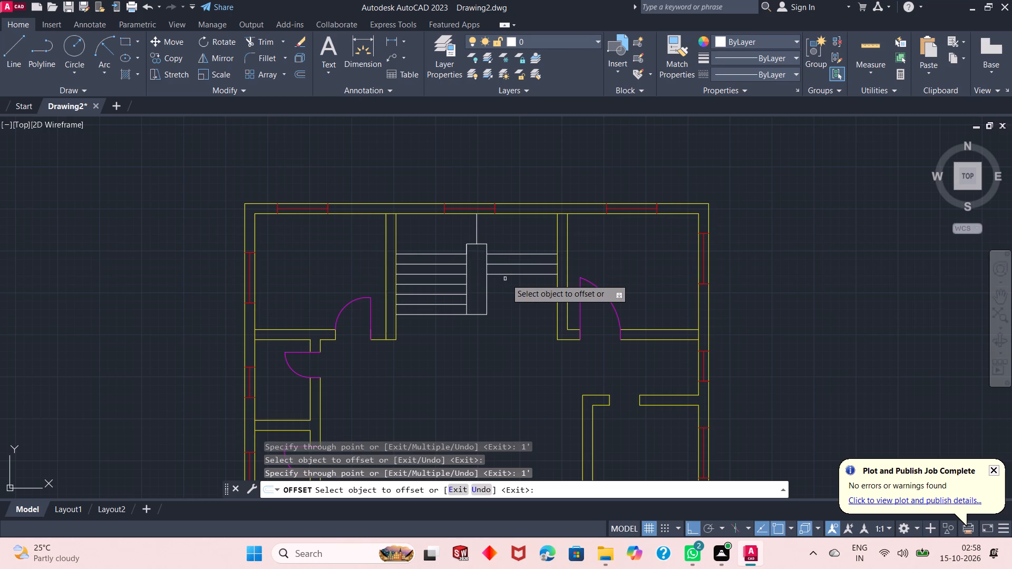
left_click(511, 274)
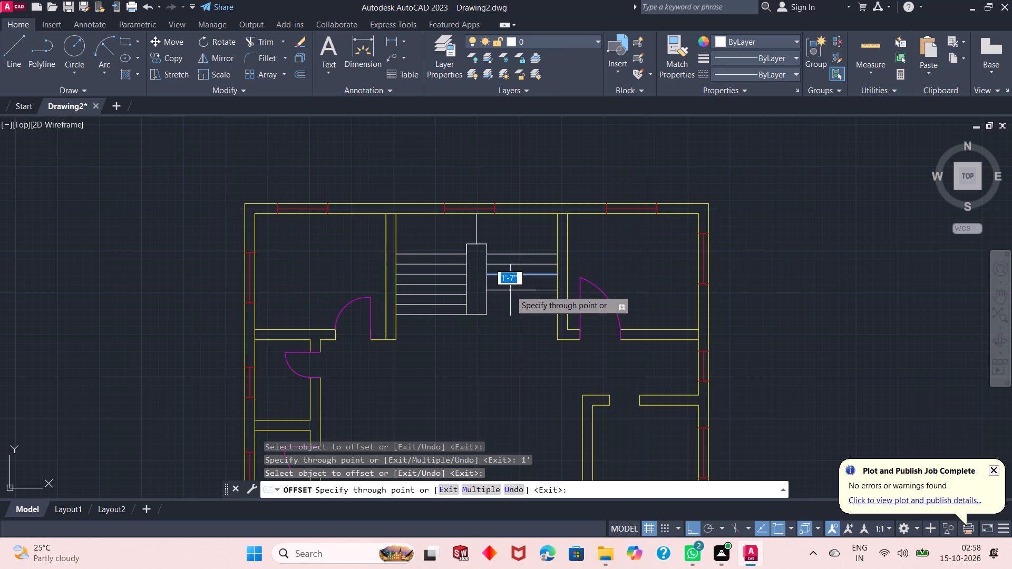
type("1'")
key("Return")
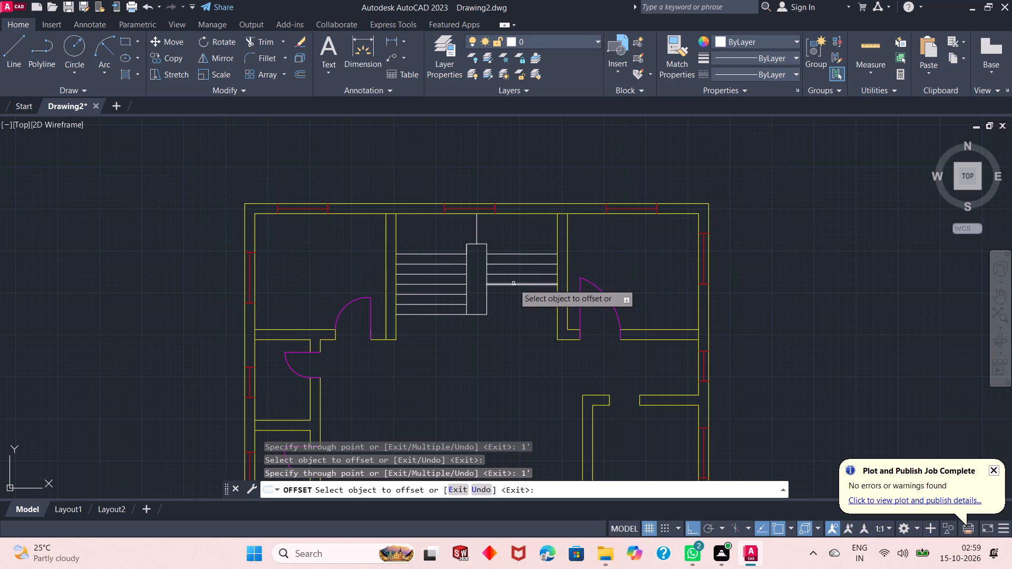
Offset the lowest right-hand tread line downward three more times at 1' spacing, reaching the rectangle's bottom edge.
left_click(513, 283)
key("1")
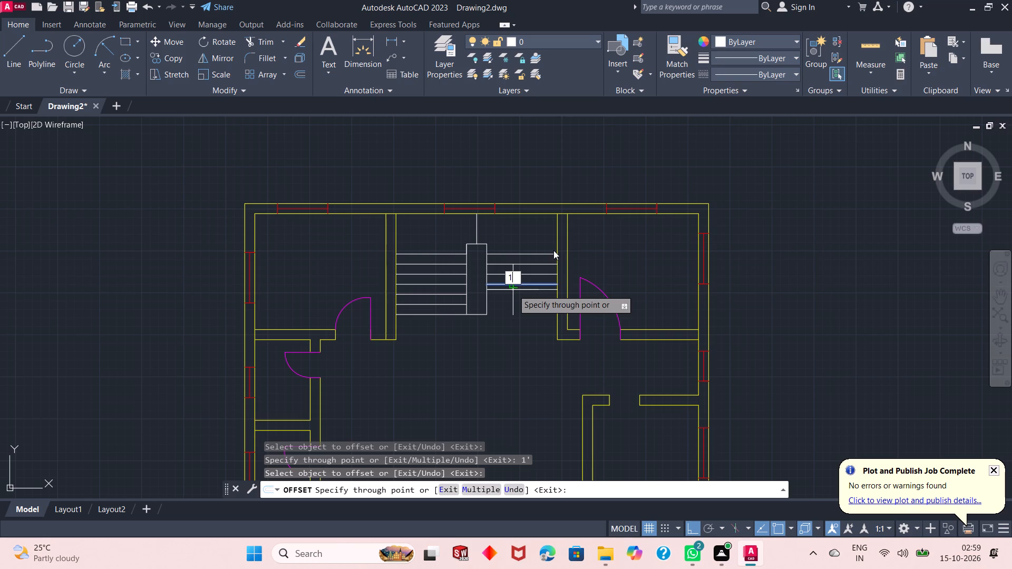
key("apostrophe")
key("Return")
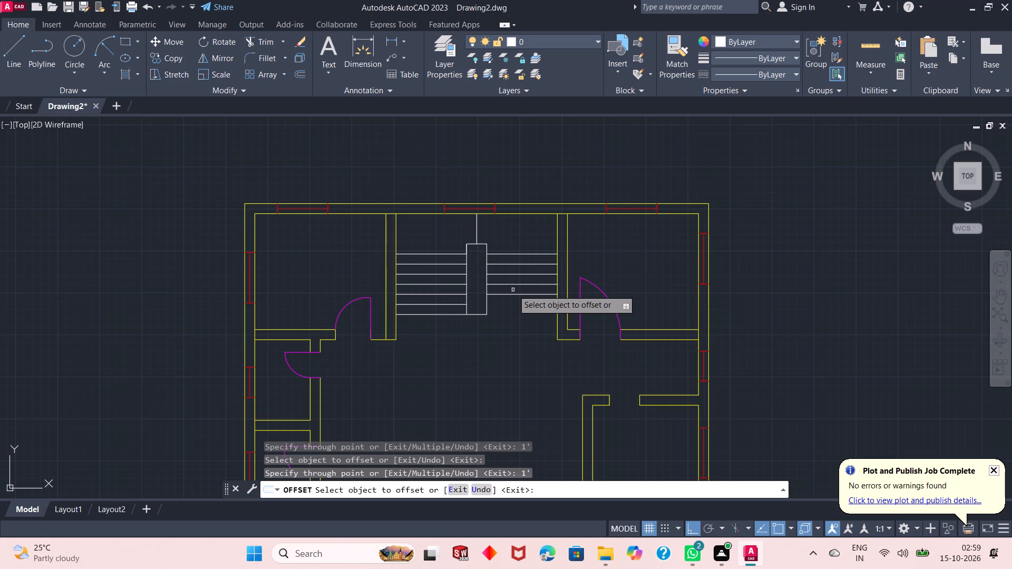
left_click(530, 293)
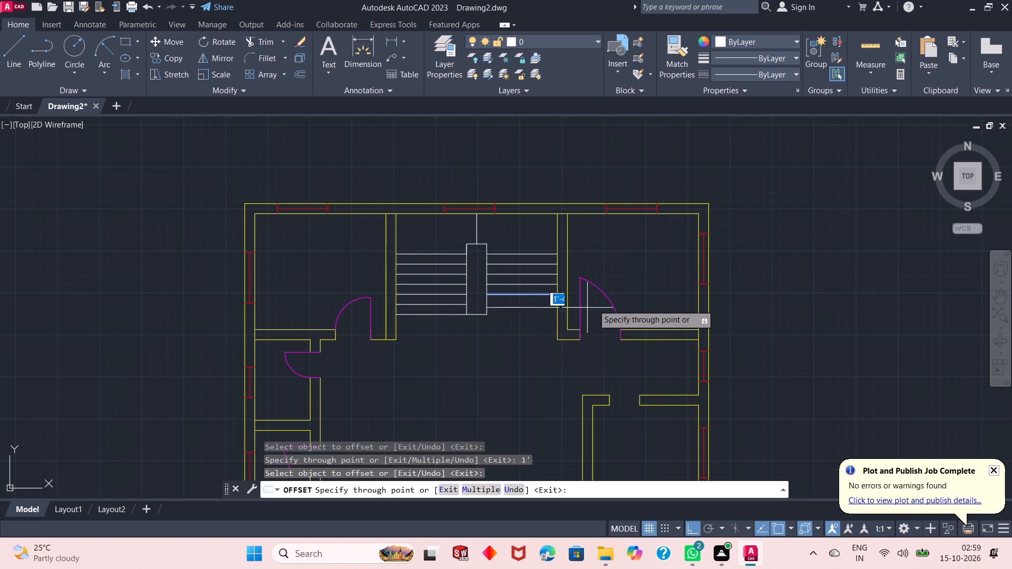
type("1'")
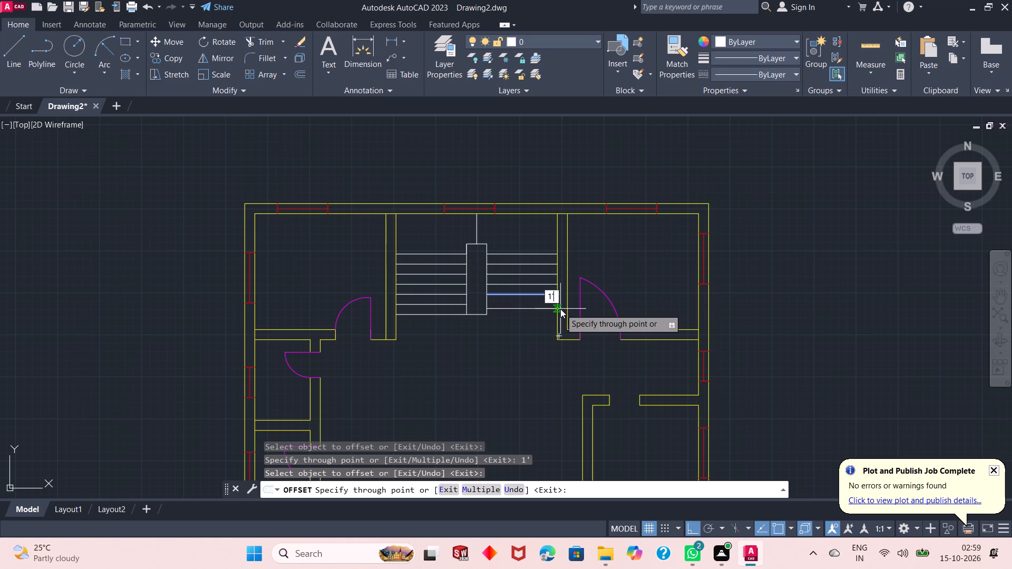
key("Return")
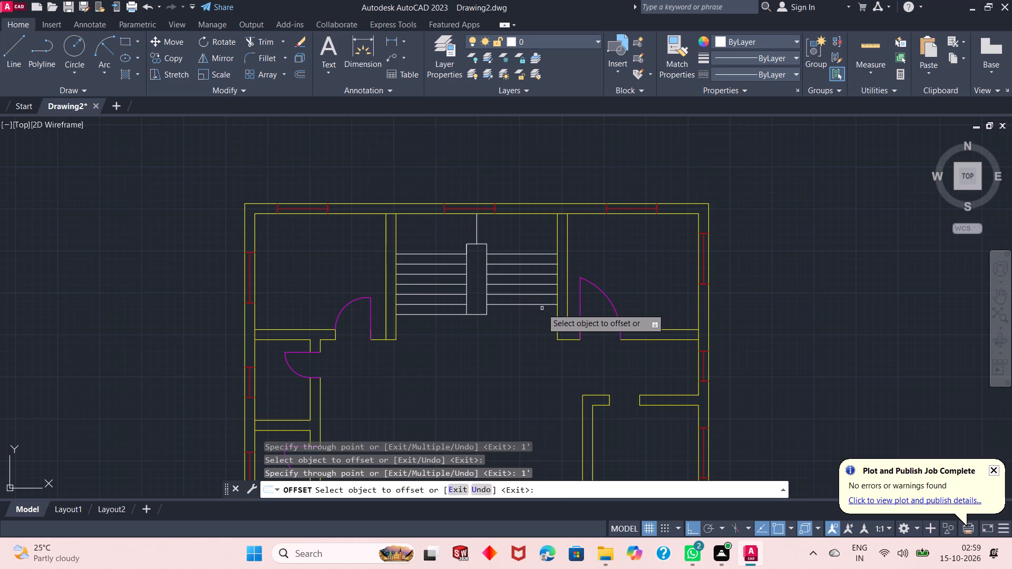
left_click(533, 305)
type("1'")
key("Return")
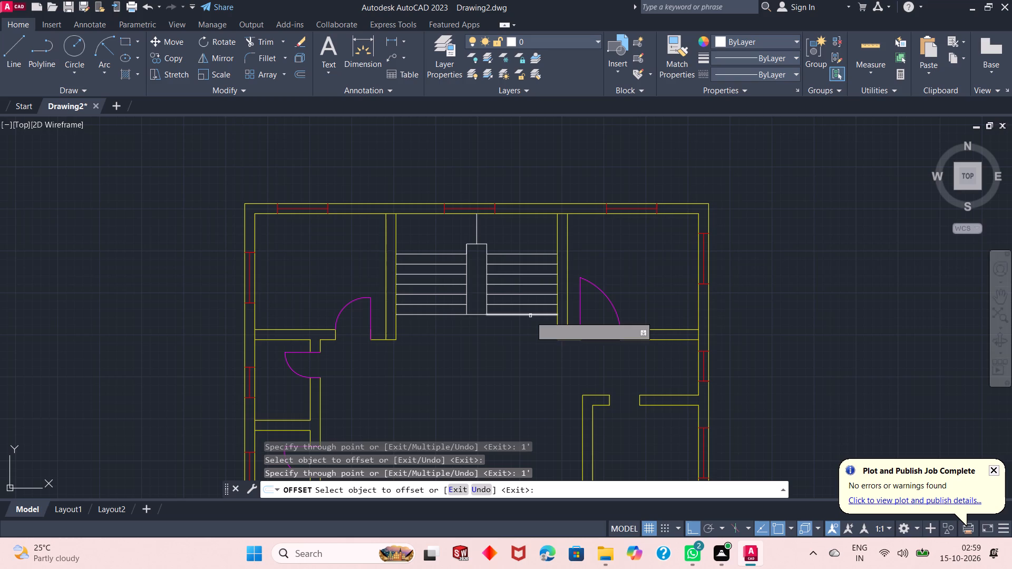
key("Escape")
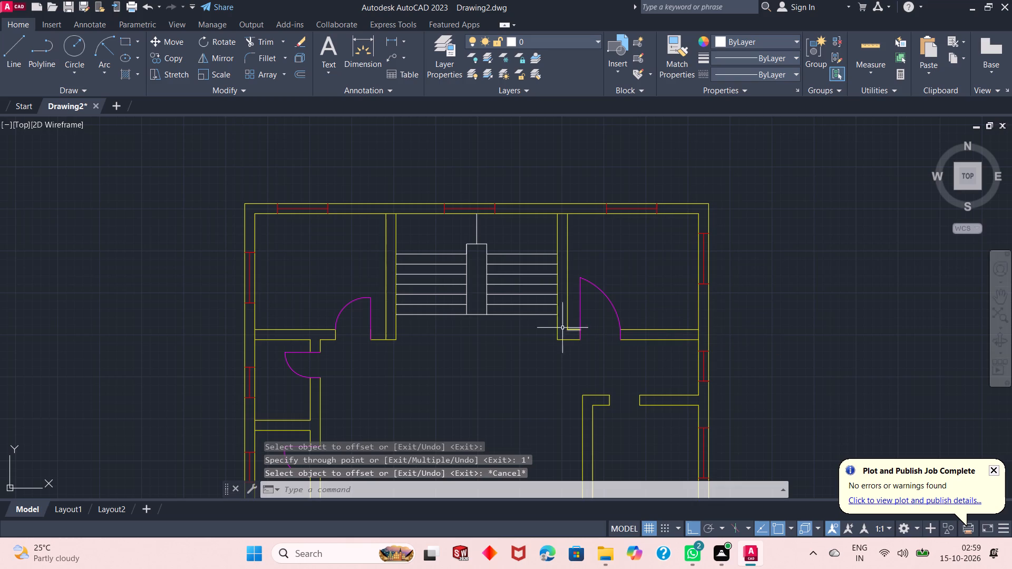
Draw the stair path from the lowest left tread's midpoint: 8'-6" up, 9' across the landing, and down to the lowest right tread's midpoint.
scroll(474, 301, "up", 2)
scroll(483, 320, "down", 1)
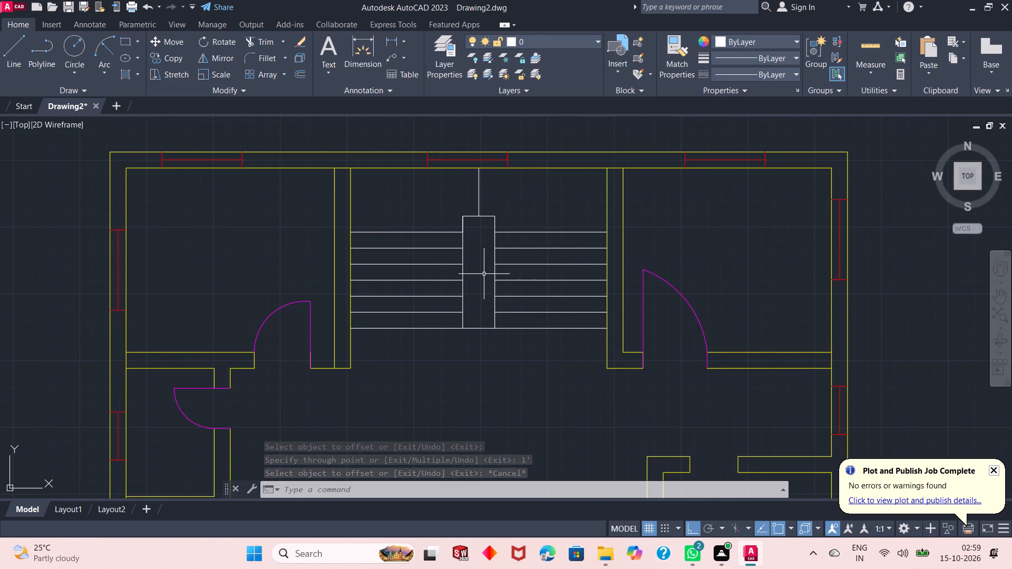
right_click(523, 141)
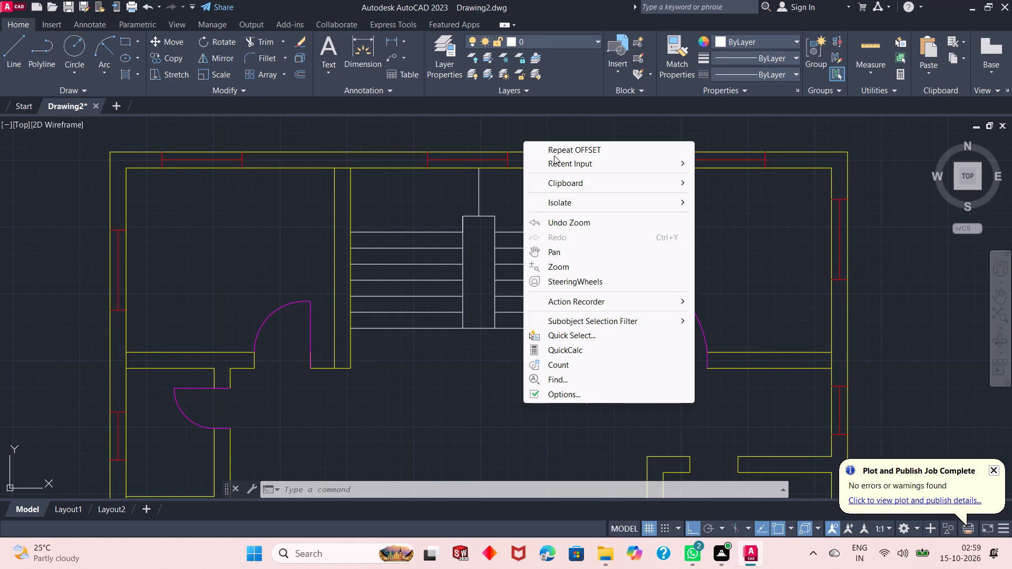
left_click(554, 166)
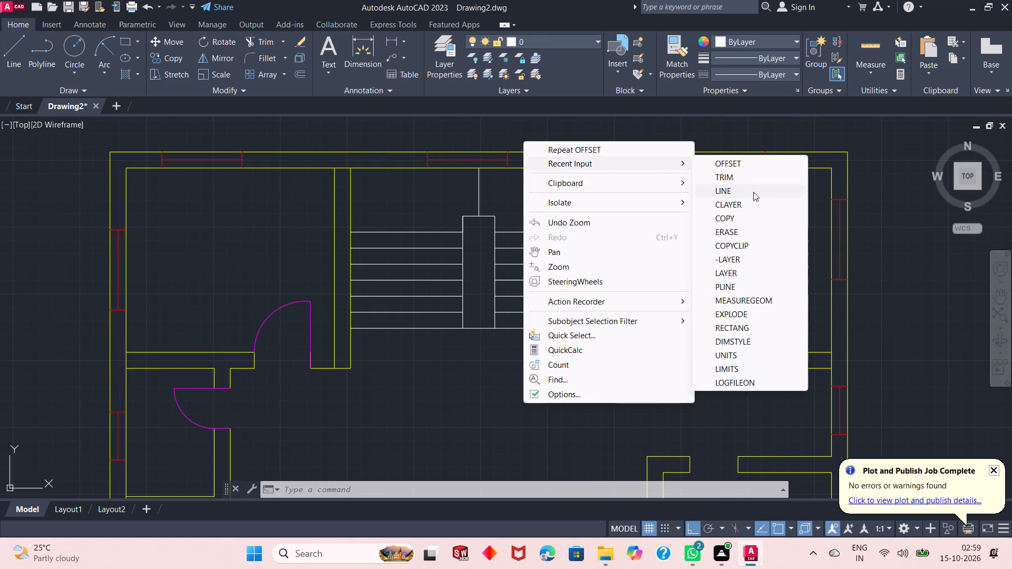
left_click(753, 193)
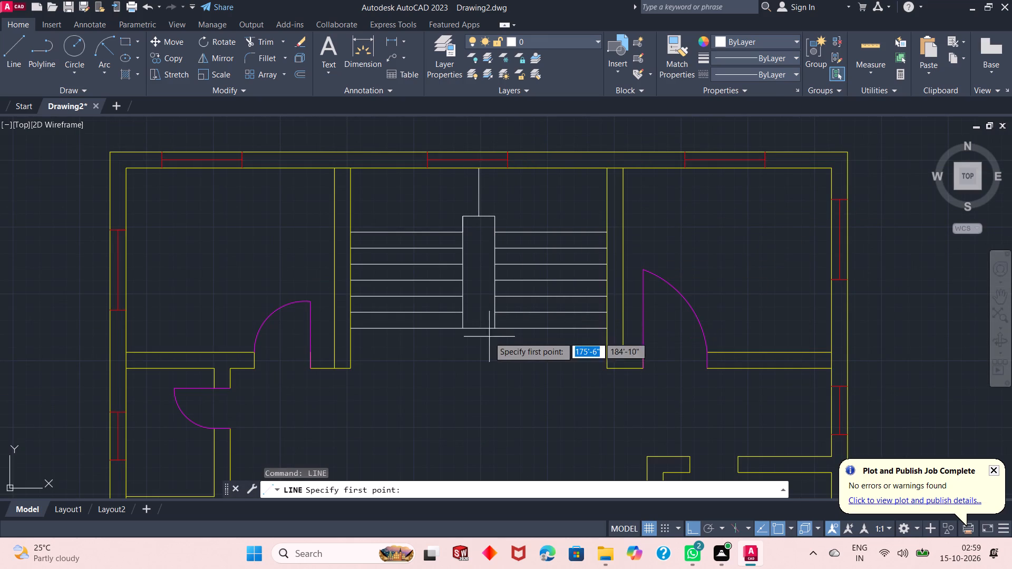
left_click(407, 330)
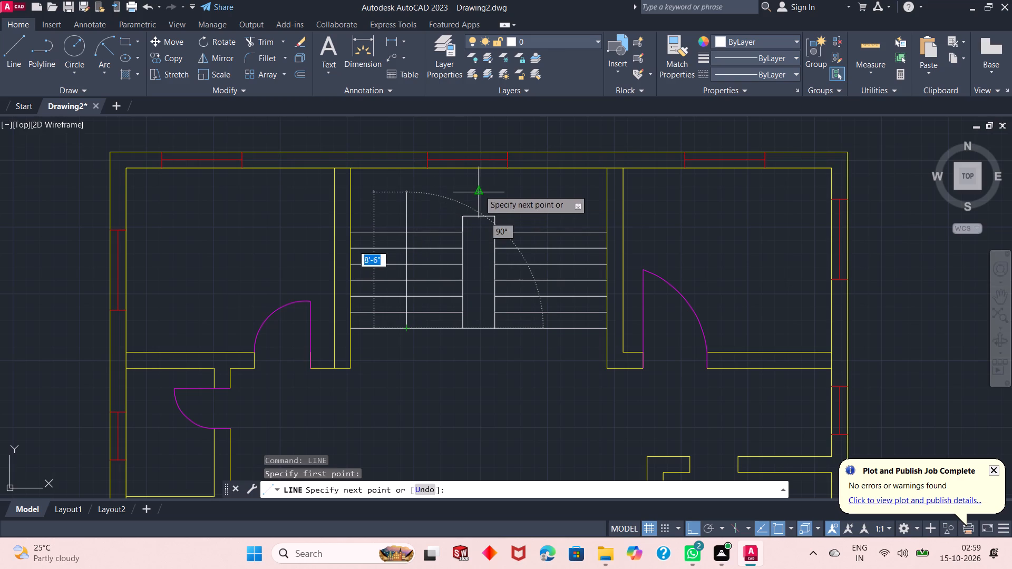
left_click(407, 193)
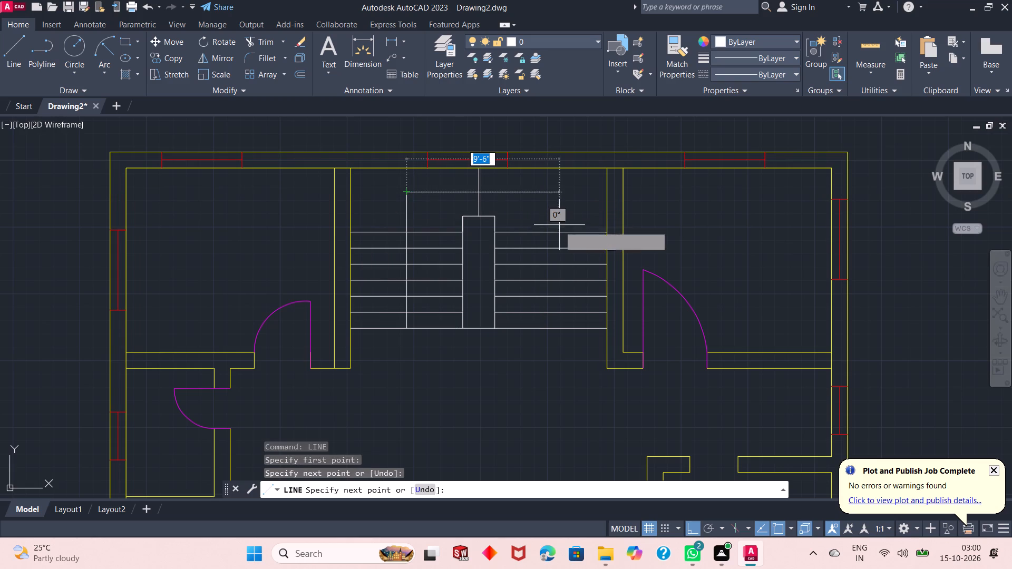
left_click(550, 194)
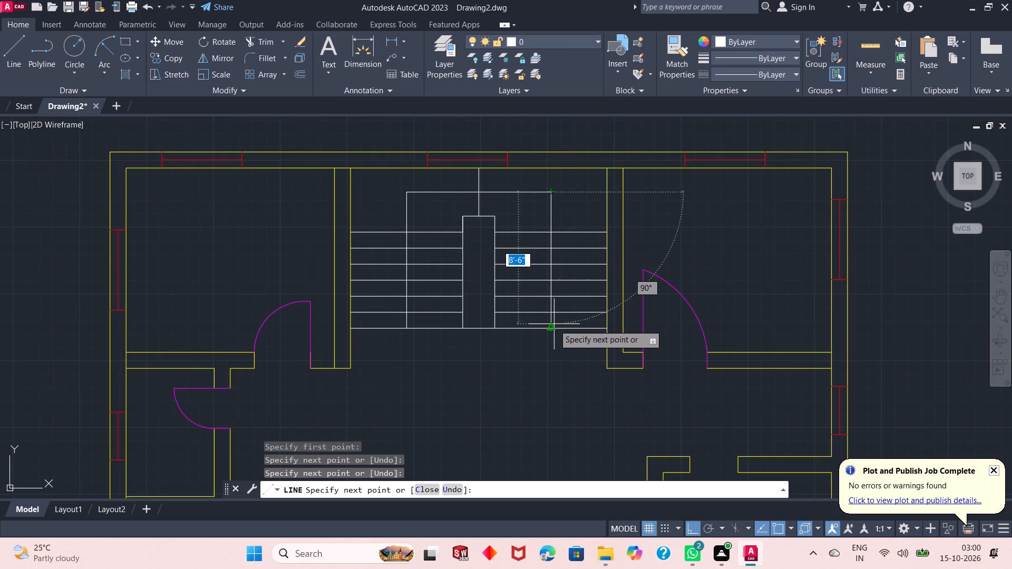
left_click(552, 326)
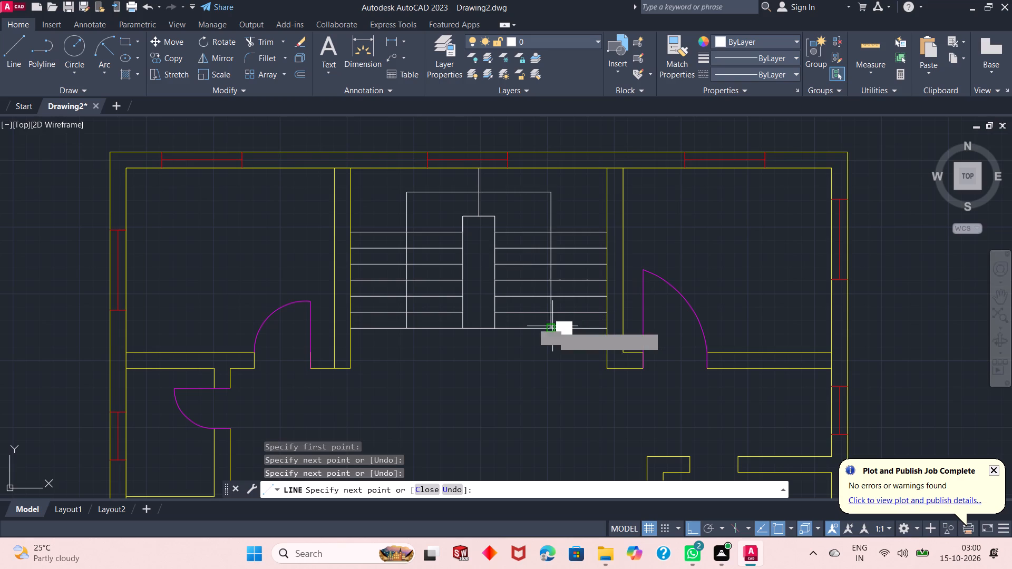
right_click(552, 328)
left_click(565, 331)
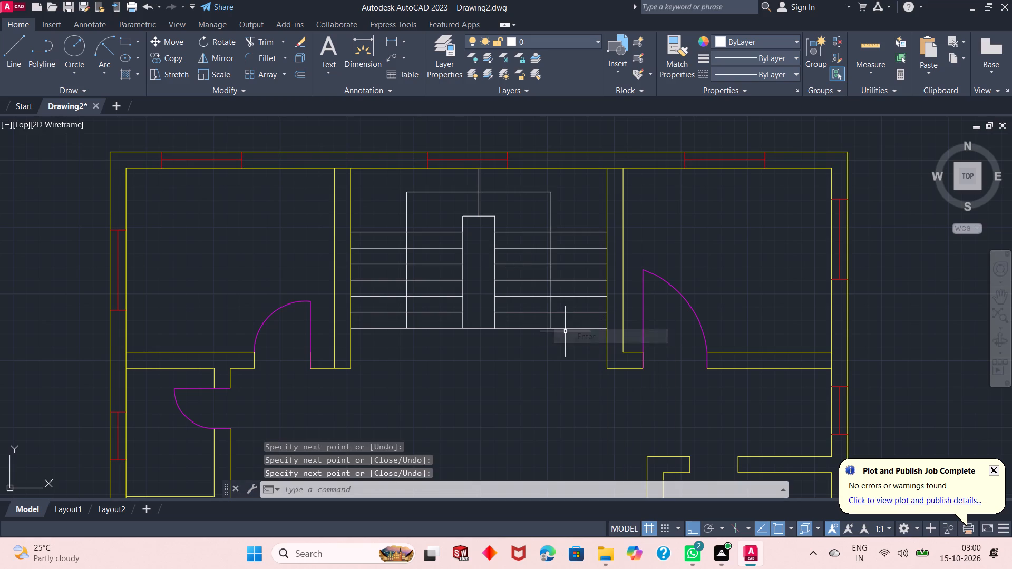
With Ortho off, draw a 6" line at 45° from the stair path's lower end on the right-hand flight.
scroll(533, 313, "down", 2)
scroll(533, 312, "up", 5)
scroll(531, 308, "down", 2)
right_click(510, 370)
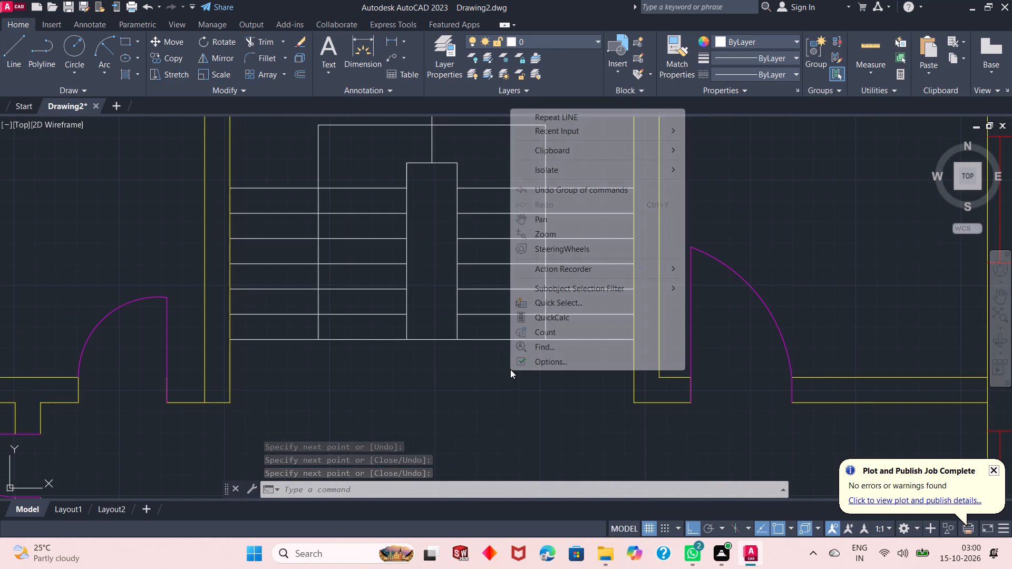
left_click(554, 115)
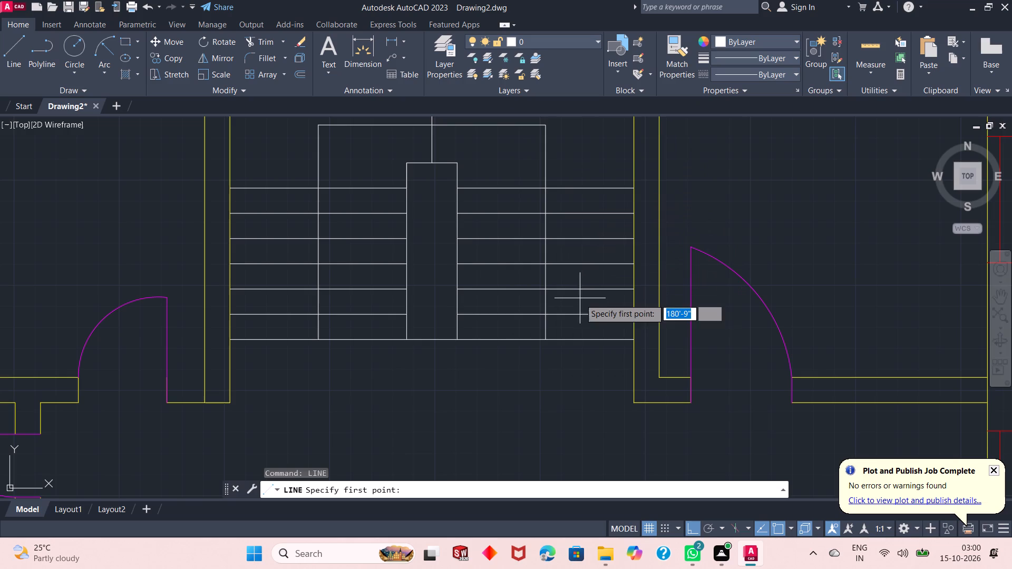
scroll(576, 305, "up", 1)
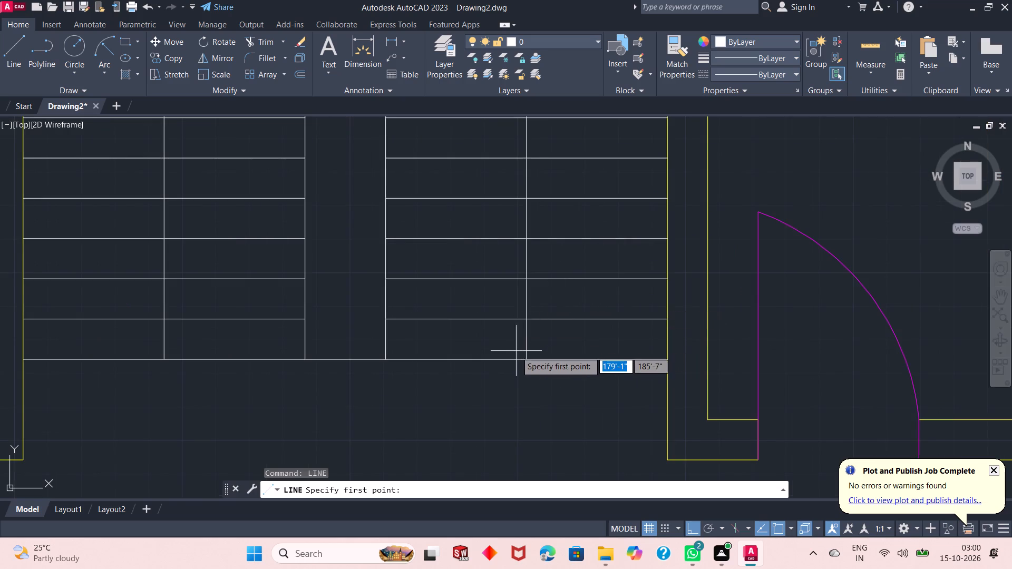
left_click(527, 358)
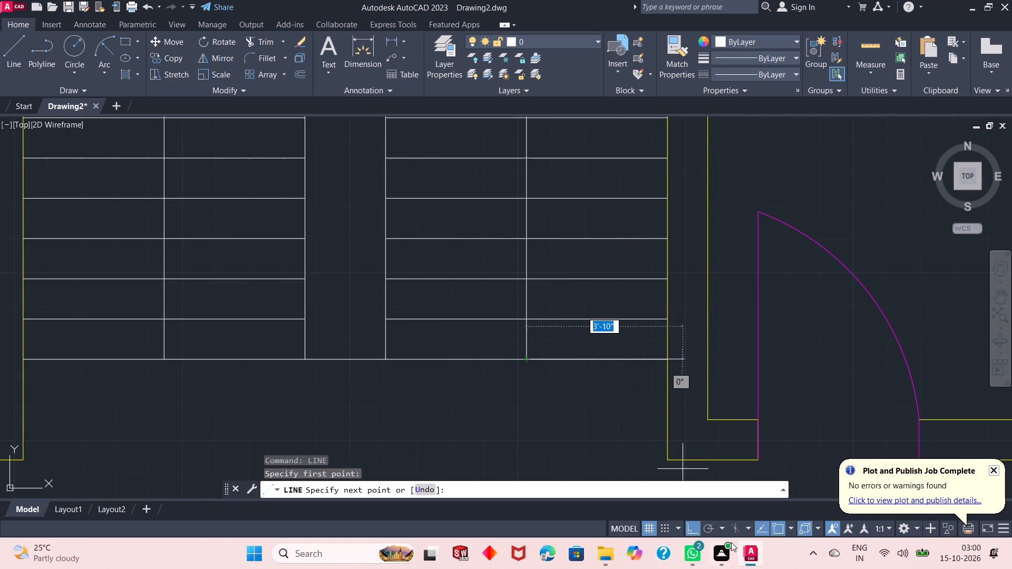
left_click(685, 527)
left_click(691, 533)
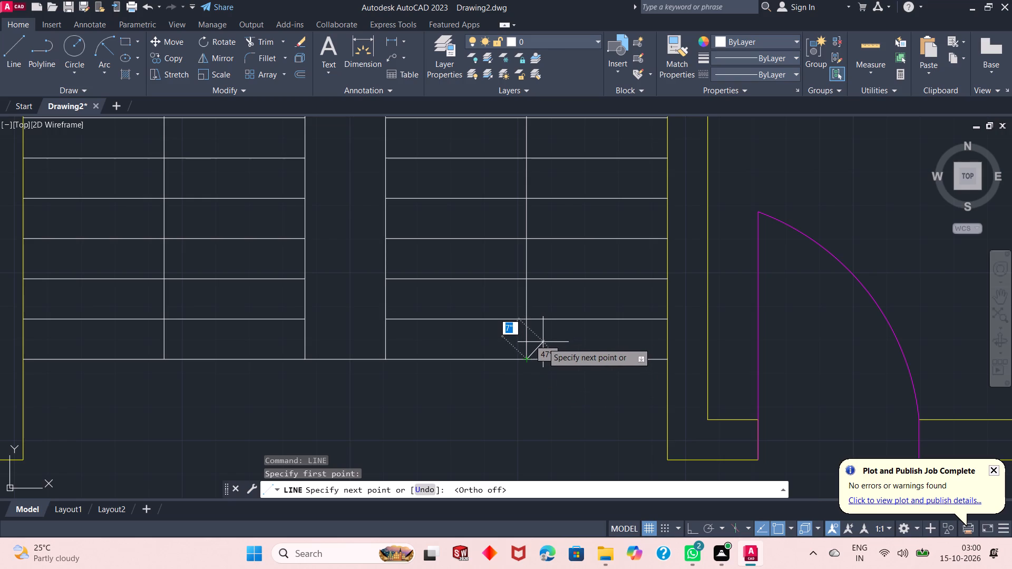
type("6\"")
key("Tab")
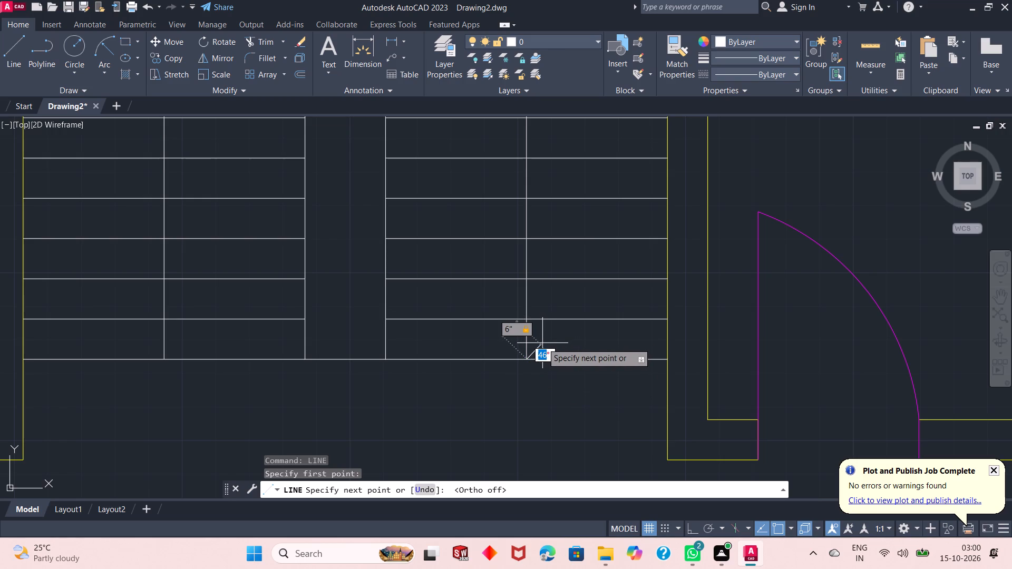
type("45")
key("Return")
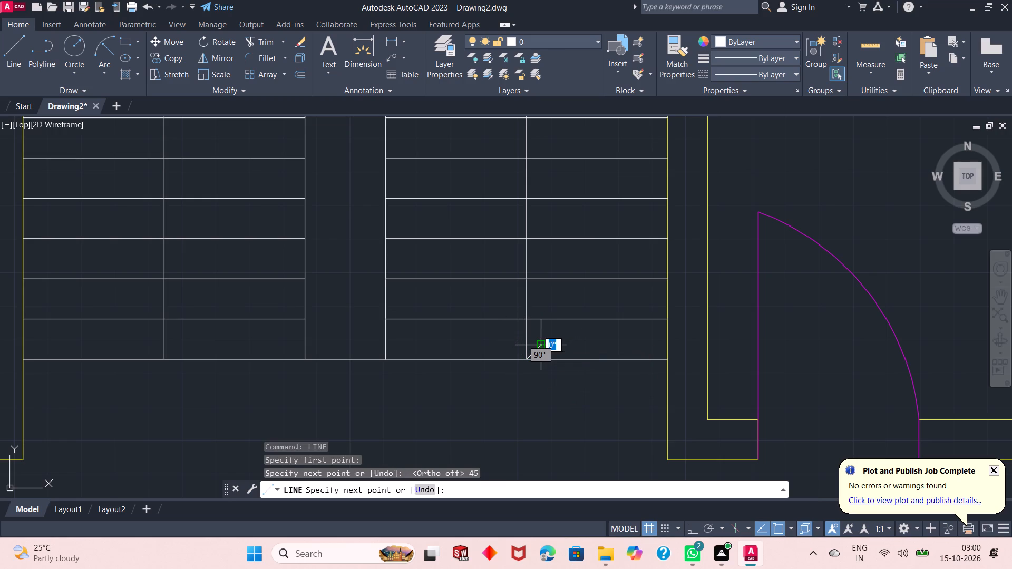
key("Return")
Draw a 6" line at 135° from the stair path's lower end on the right-hand flight, completing the arrowhead.
right_click(542, 344)
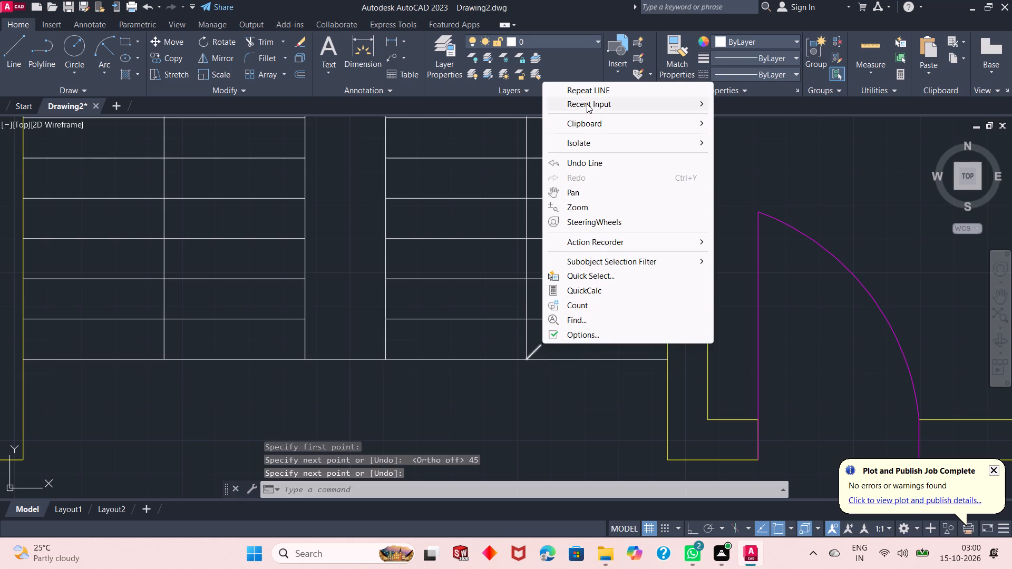
left_click(593, 87)
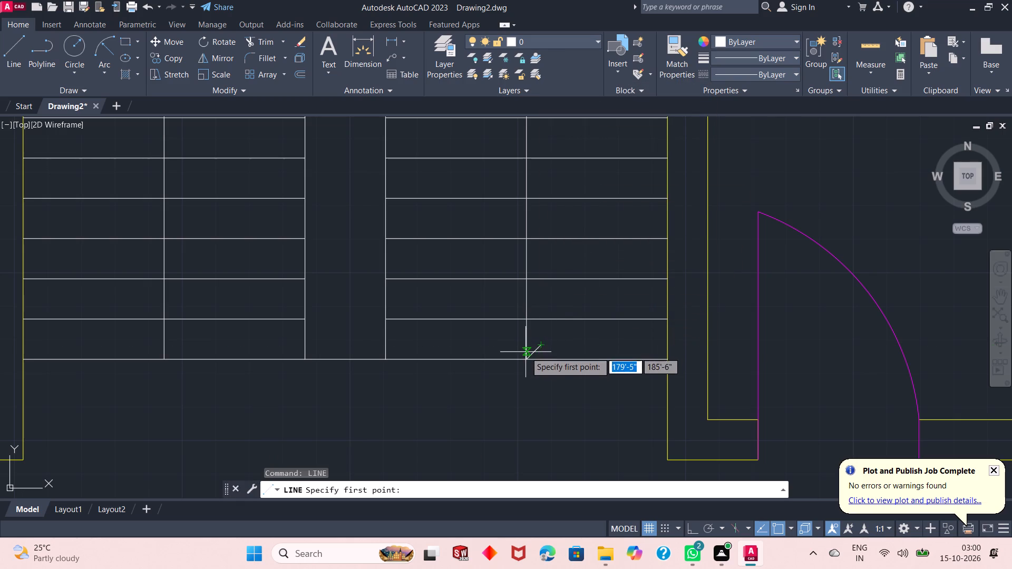
left_click(529, 359)
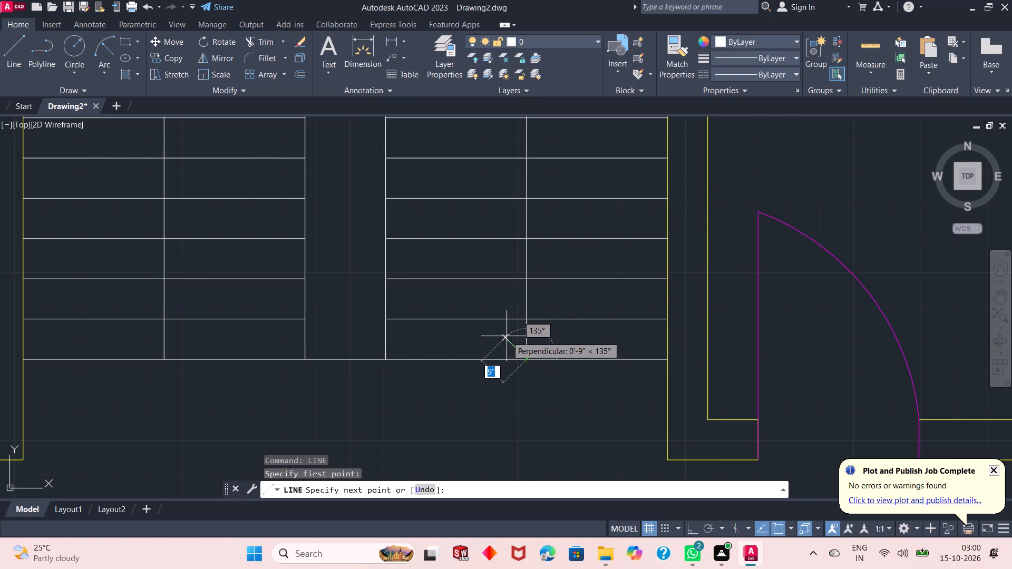
key("6")
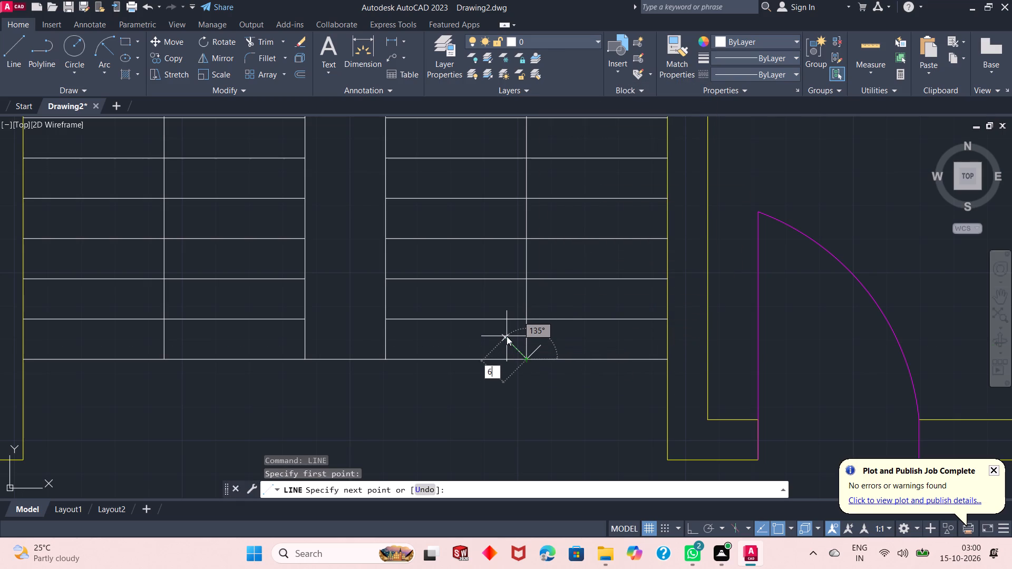
key("shift+quotedbl")
key("Tab")
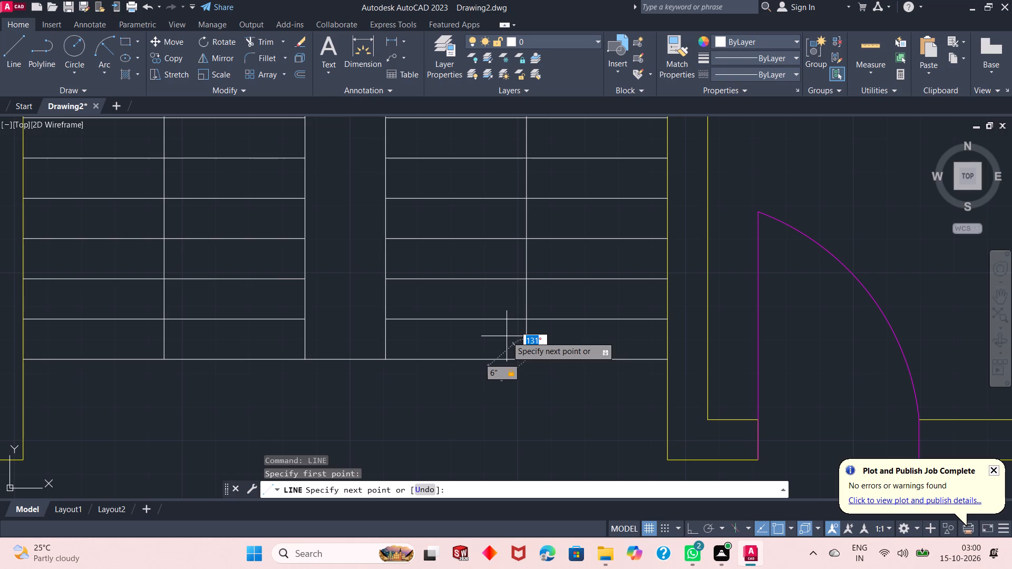
type("135")
key("Return")
key("Return")
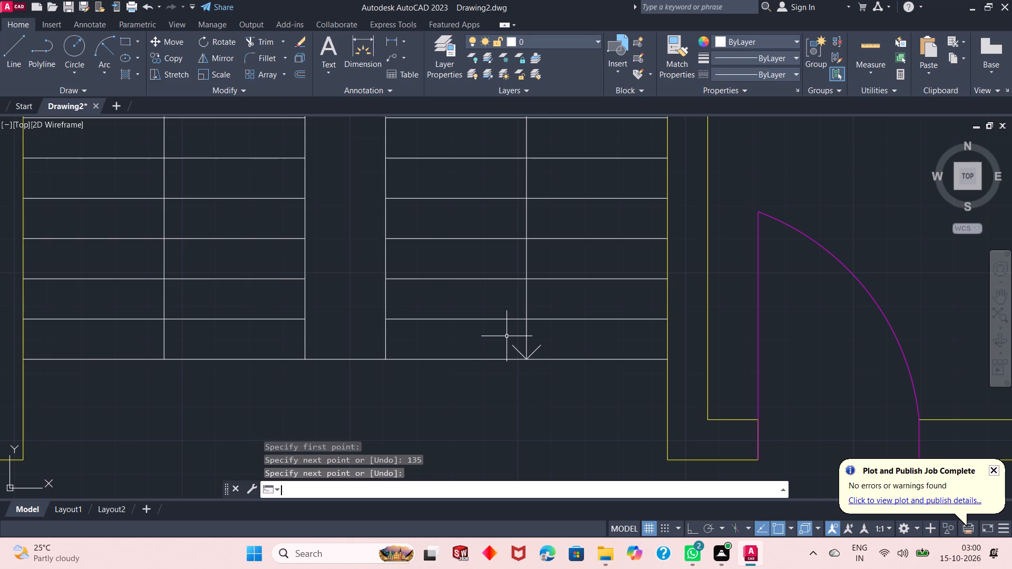
Examine the staircase with its direction arrow and the overall floor plan.
scroll(543, 387, "down", 1)
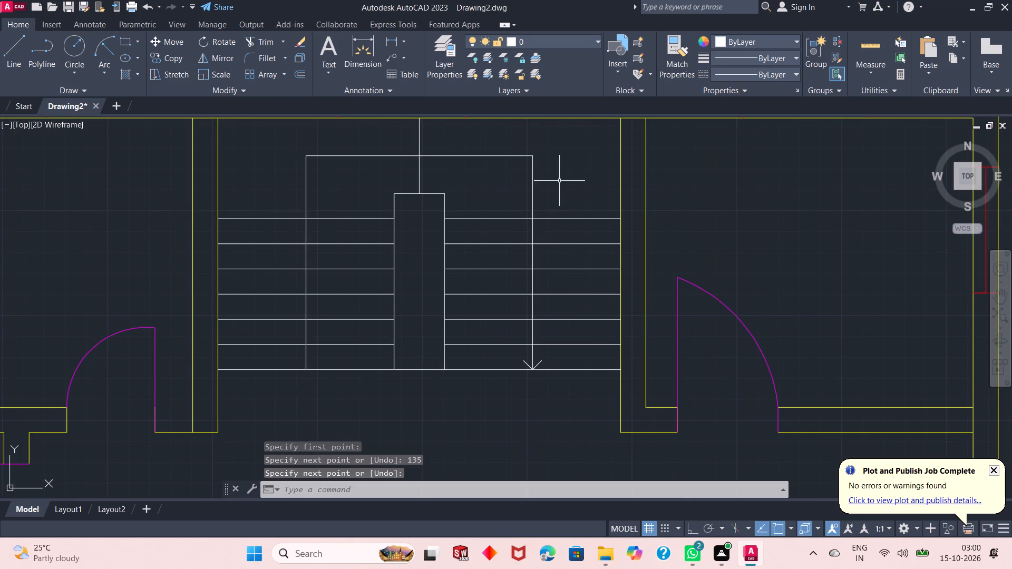
scroll(507, 185, "down", 2)
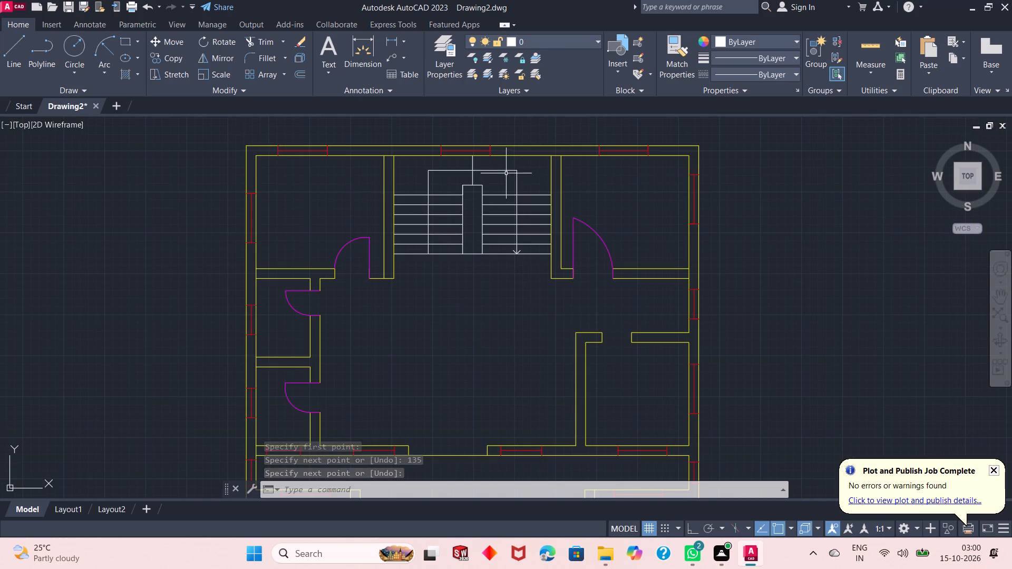
scroll(395, 180, "down", 2)
scroll(376, 199, "up", 3)
middle_click_drag(353, 229, 364, 213)
scroll(435, 237, "down", 2)
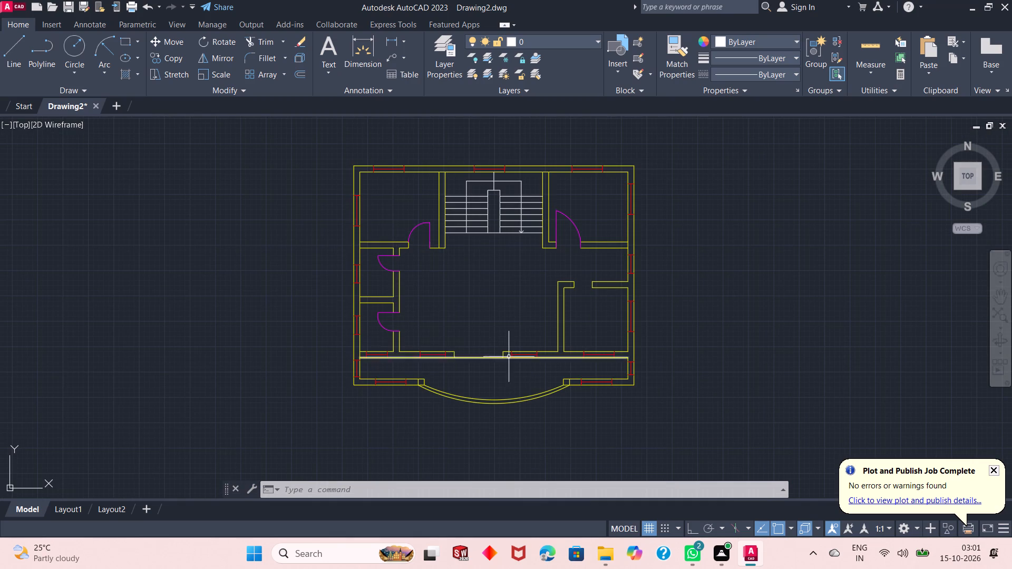
scroll(534, 234, "up", 1)
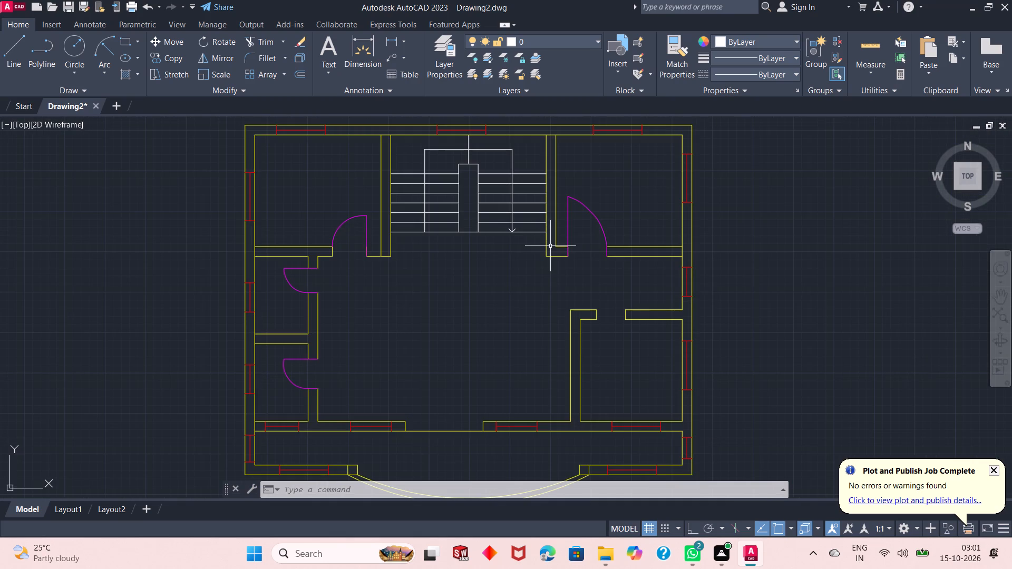
scroll(551, 248, "down", 1)
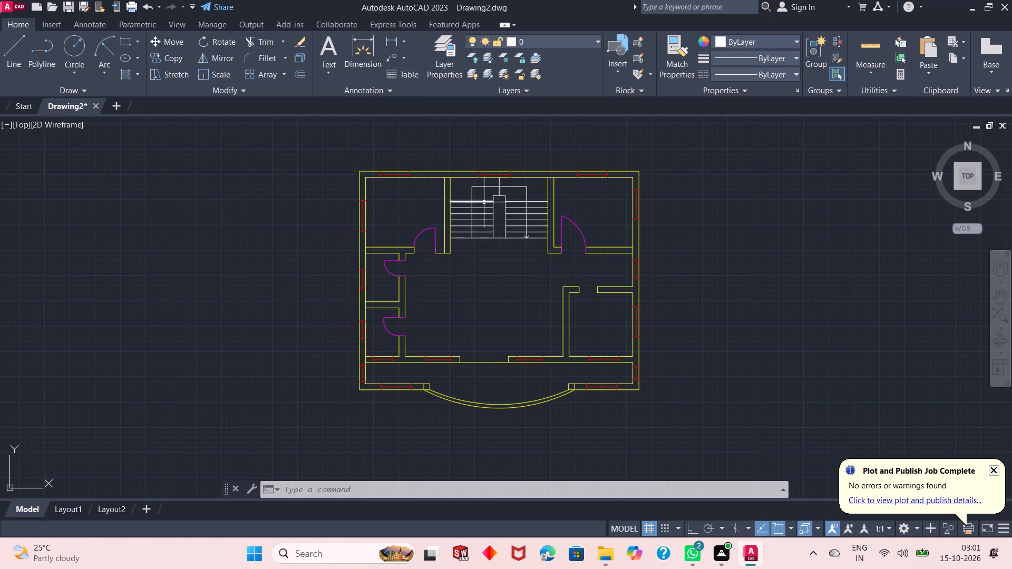
scroll(486, 202, "up", 2)
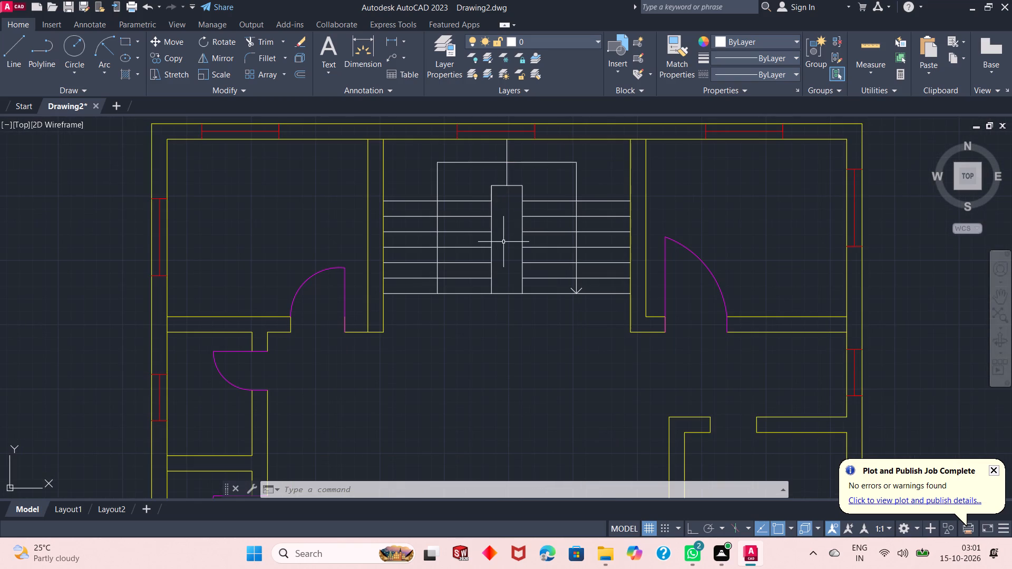
scroll(503, 242, "down", 2)
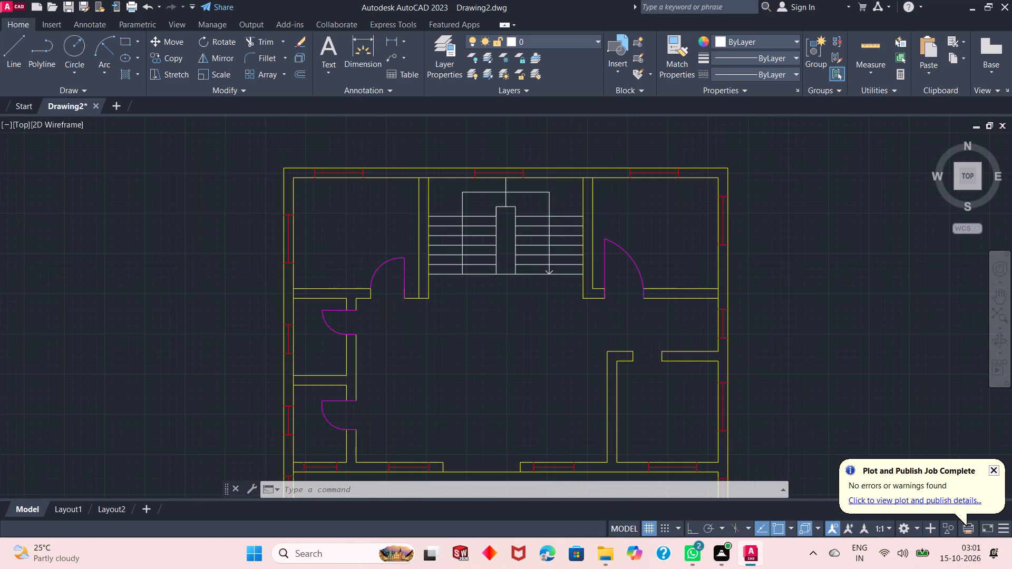
scroll(539, 279, "down", 1)
scroll(493, 255, "up", 1)
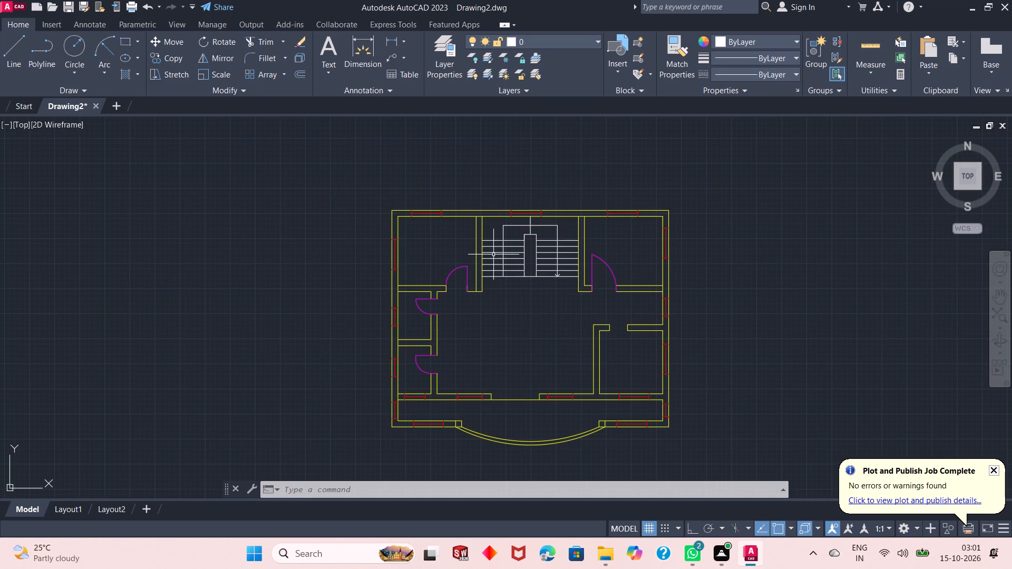
Make the cyan Layer1 the current layer.
left_click(559, 36)
left_click(553, 73)
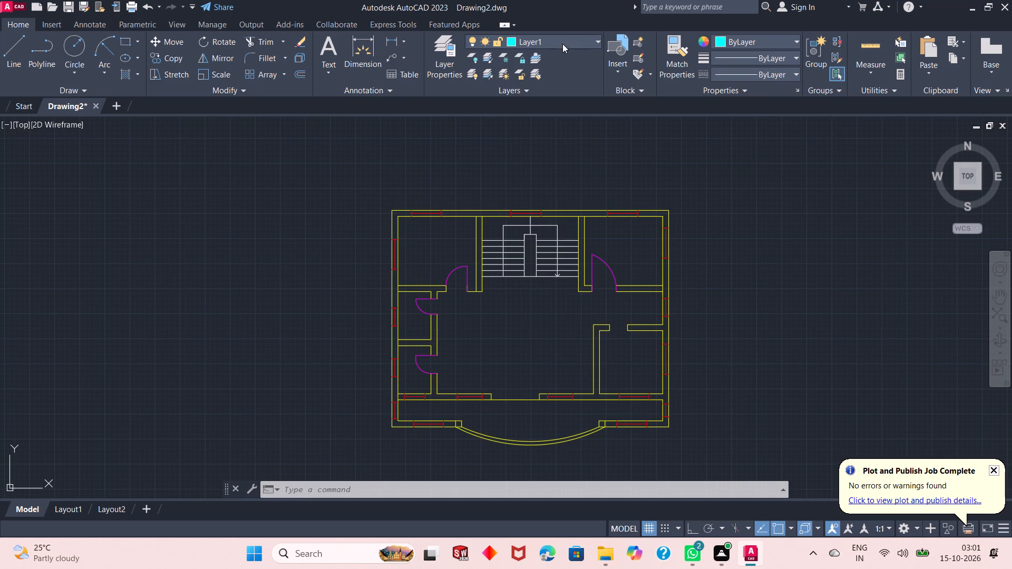
left_click(563, 40)
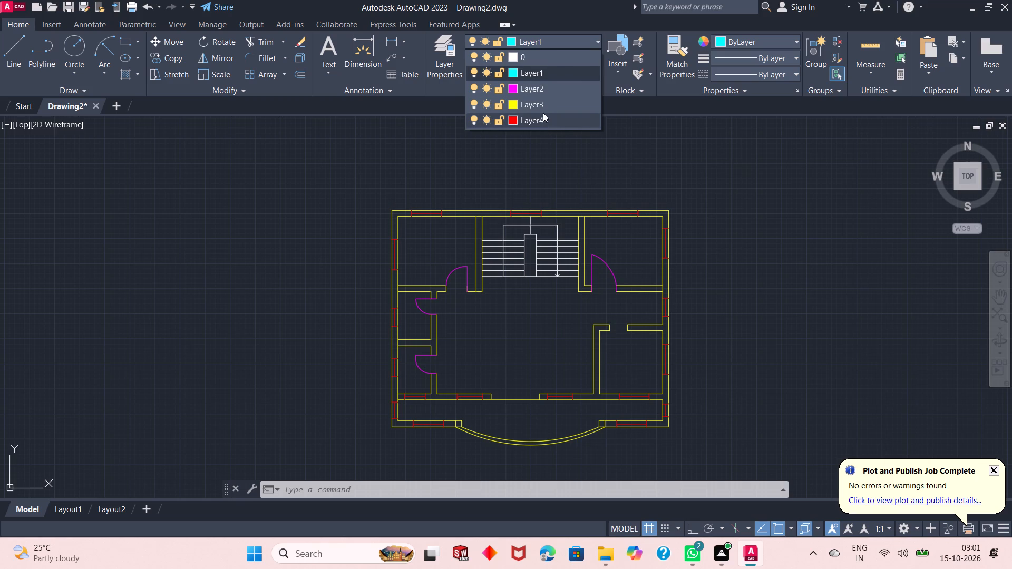
left_click(524, 68)
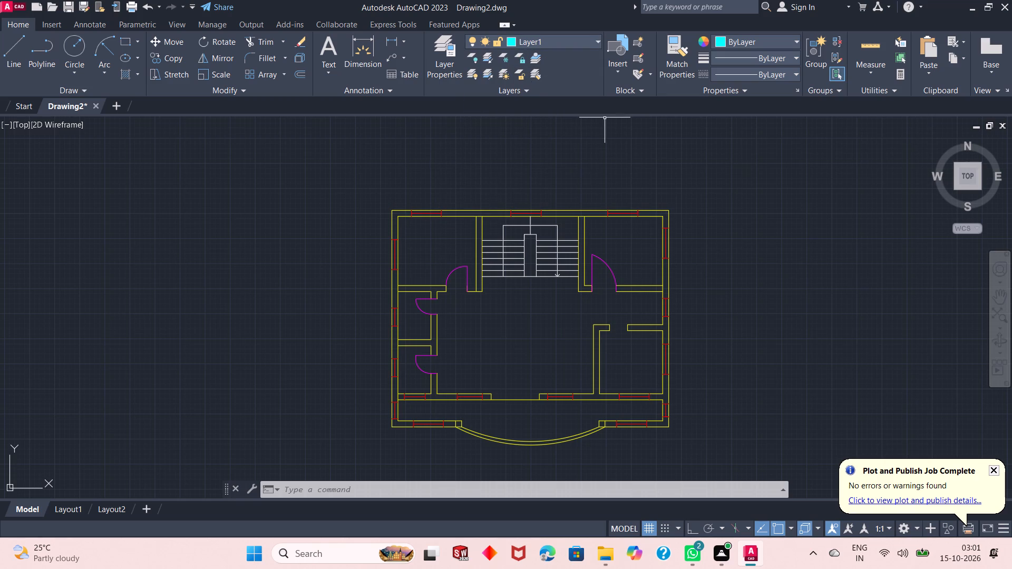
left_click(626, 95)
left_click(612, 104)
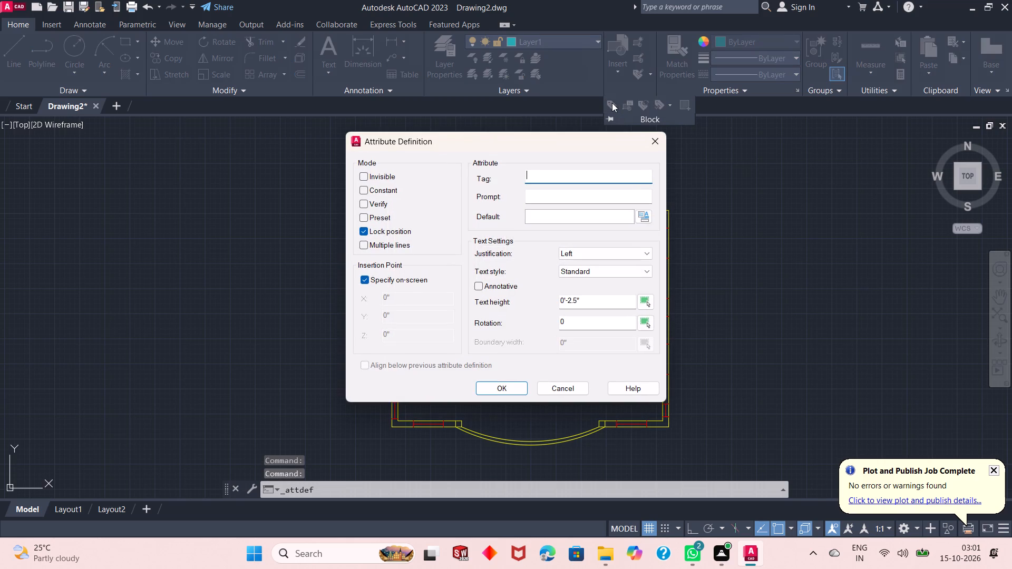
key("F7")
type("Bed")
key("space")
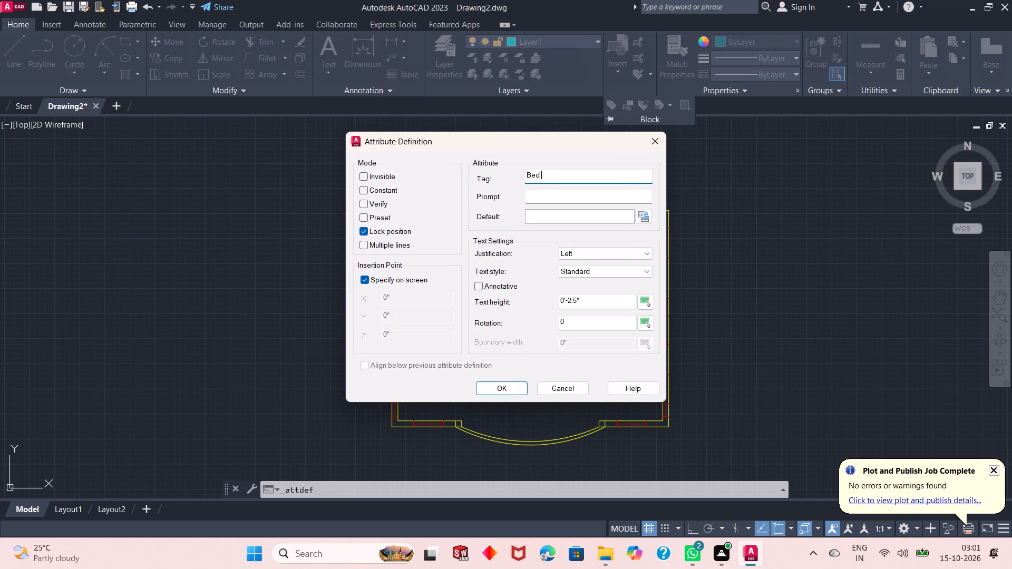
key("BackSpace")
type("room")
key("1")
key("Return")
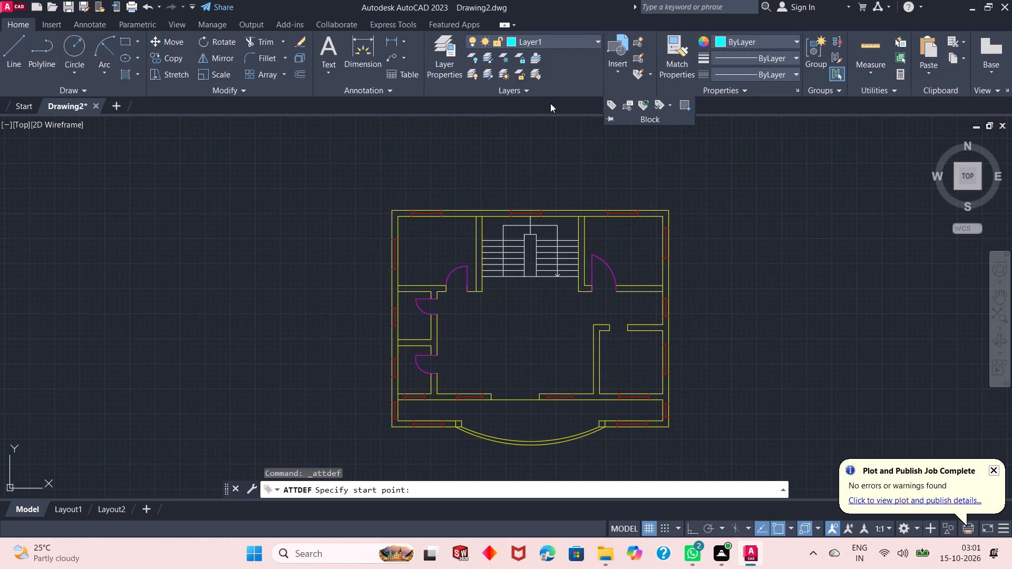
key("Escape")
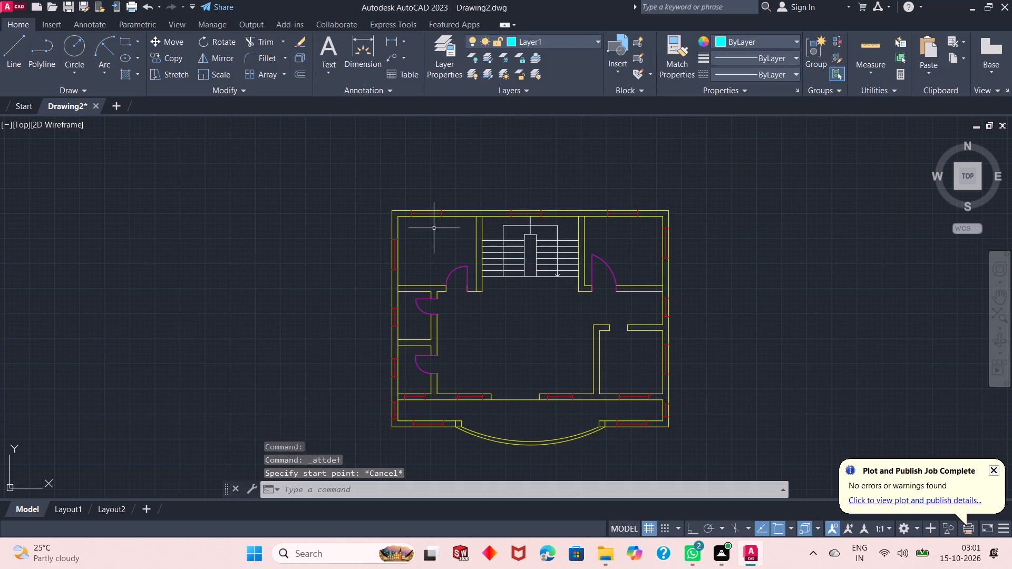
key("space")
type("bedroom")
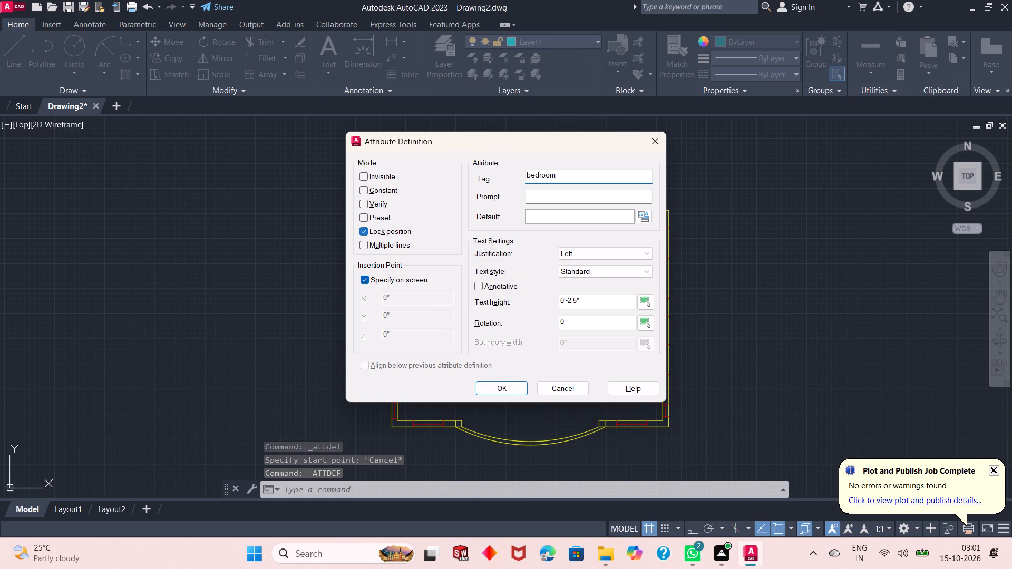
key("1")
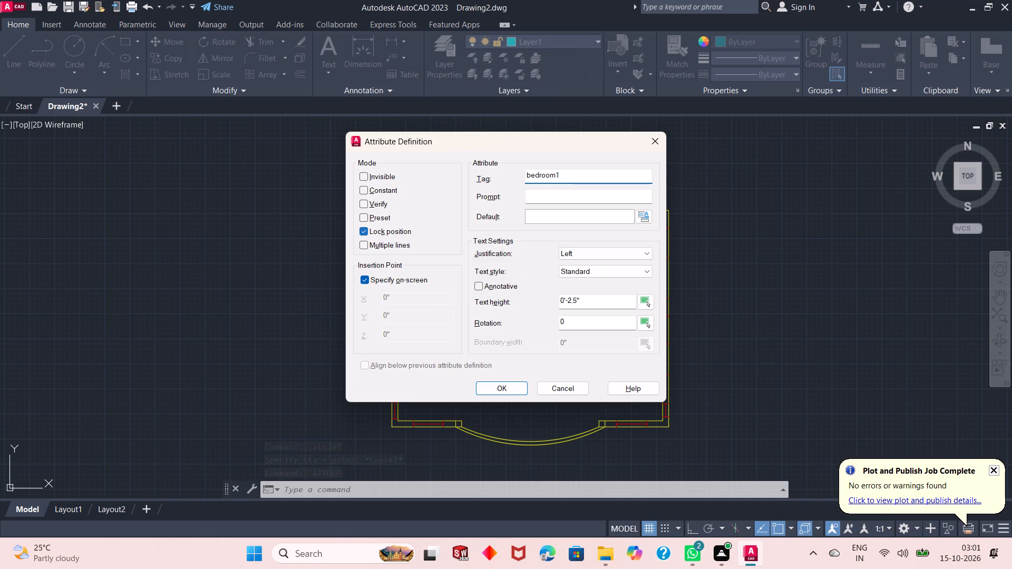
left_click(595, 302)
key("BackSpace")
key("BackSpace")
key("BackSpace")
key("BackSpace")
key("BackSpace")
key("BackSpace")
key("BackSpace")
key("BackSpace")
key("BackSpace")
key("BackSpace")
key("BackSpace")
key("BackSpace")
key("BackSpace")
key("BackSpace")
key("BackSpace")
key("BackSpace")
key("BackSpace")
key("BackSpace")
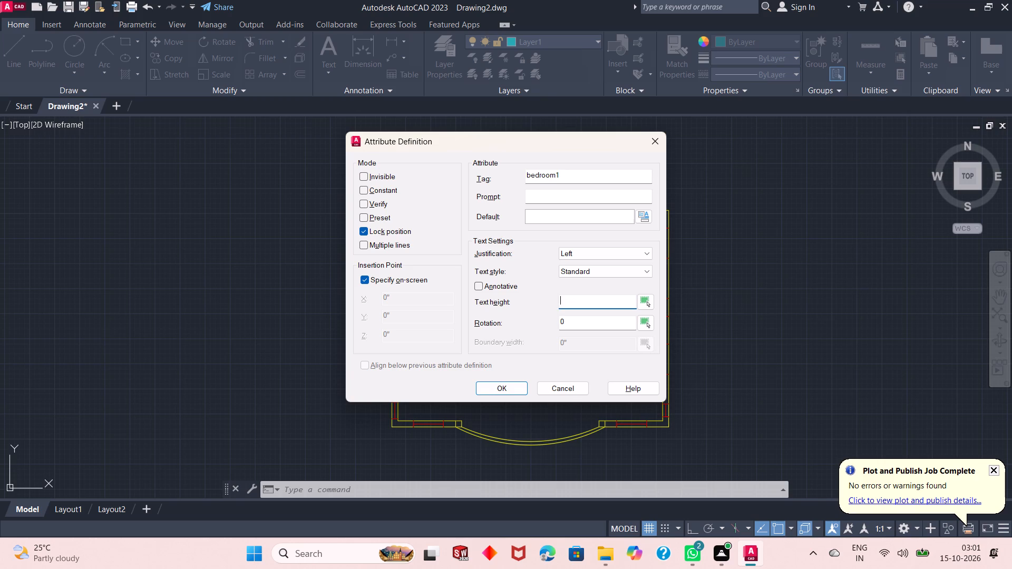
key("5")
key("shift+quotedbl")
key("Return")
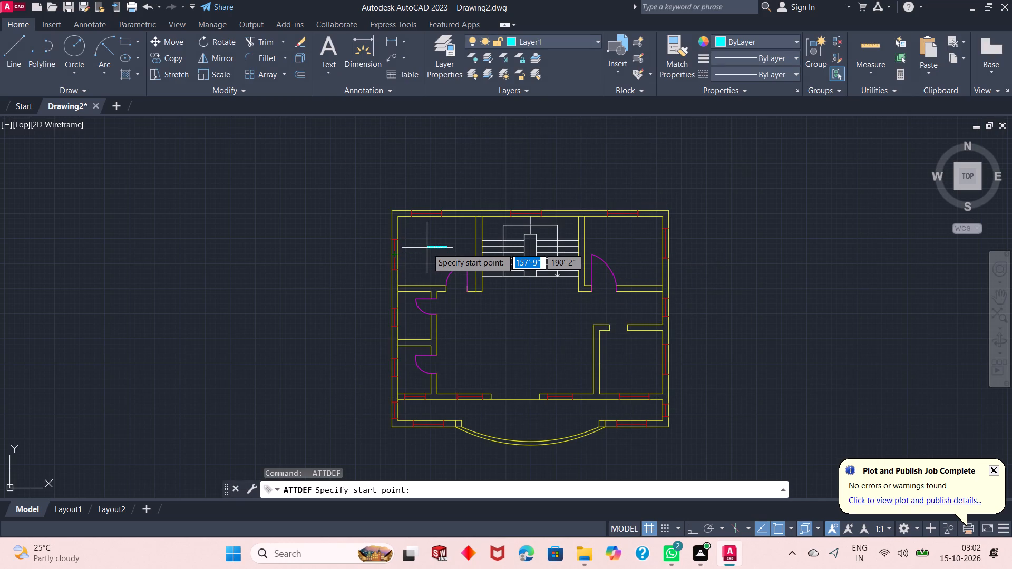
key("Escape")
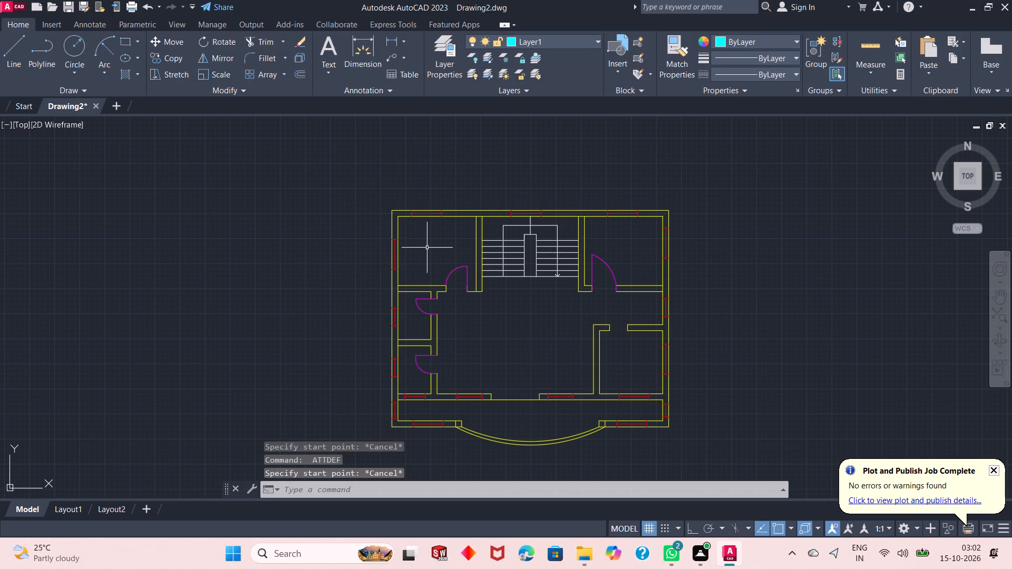
Place an attribute definition tagged BEDROOM1 with 1' text height in the upper-left room of the plan.
key("space")
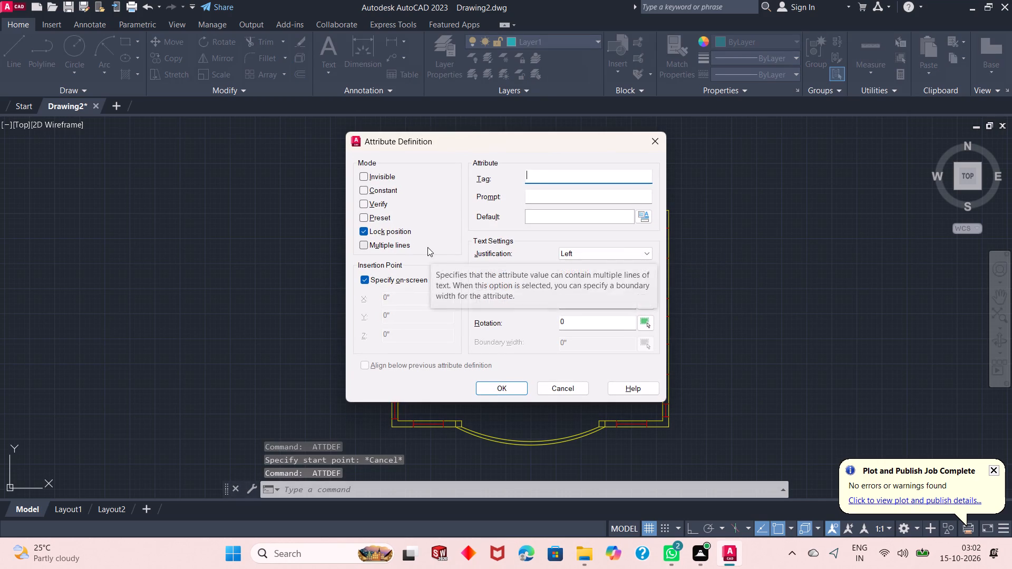
type("bedroom")
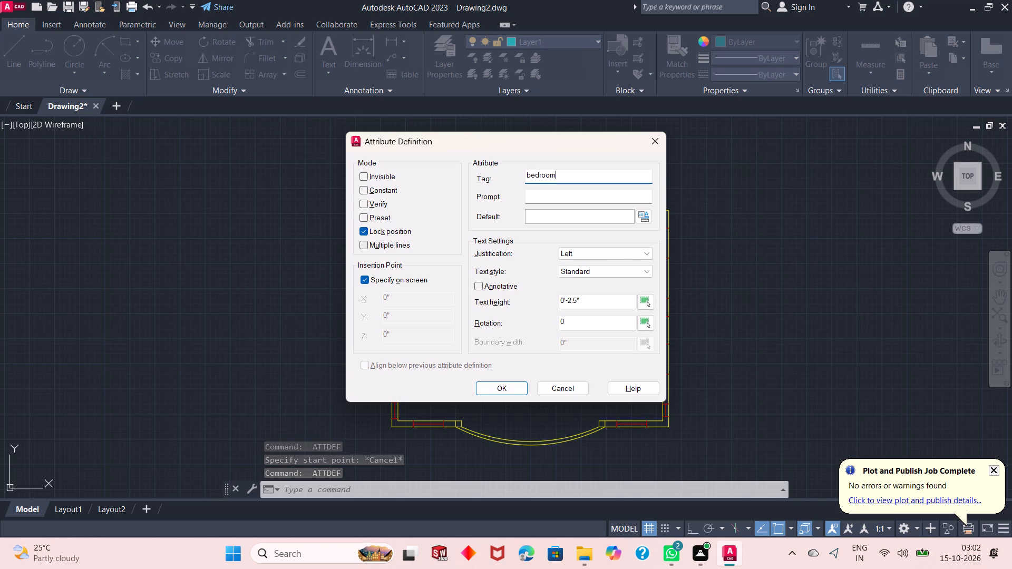
key("1")
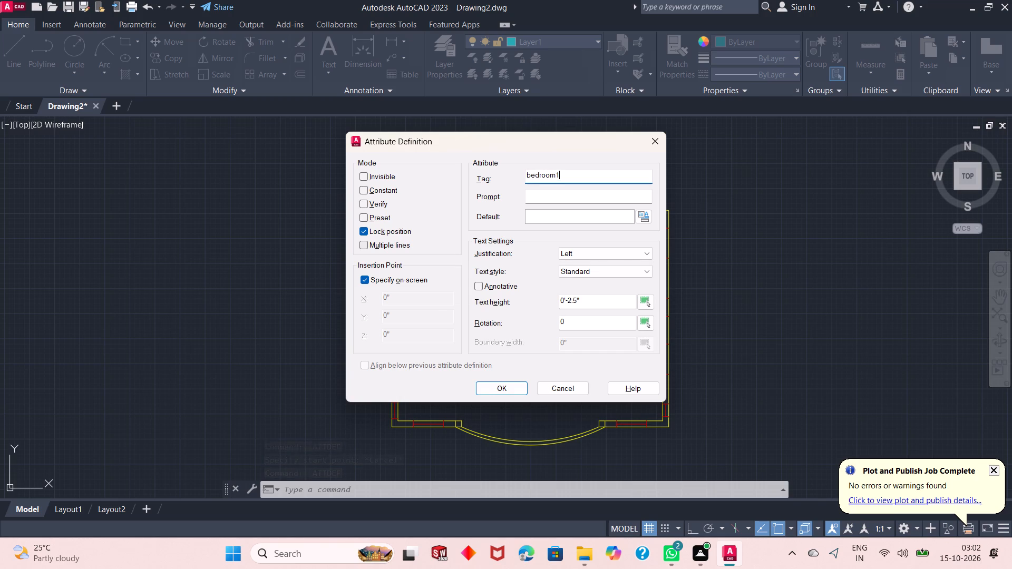
left_click(591, 297)
key("BackSpace")
key("BackSpace")
key("BackSpace")
key("BackSpace")
key("BackSpace")
key("BackSpace")
key("BackSpace")
key("BackSpace")
key("BackSpace")
key("BackSpace")
key("BackSpace")
key("BackSpace")
key("BackSpace")
key("BackSpace")
key("BackSpace")
key("BackSpace")
key("BackSpace")
key("BackSpace")
key("BackSpace")
key("BackSpace")
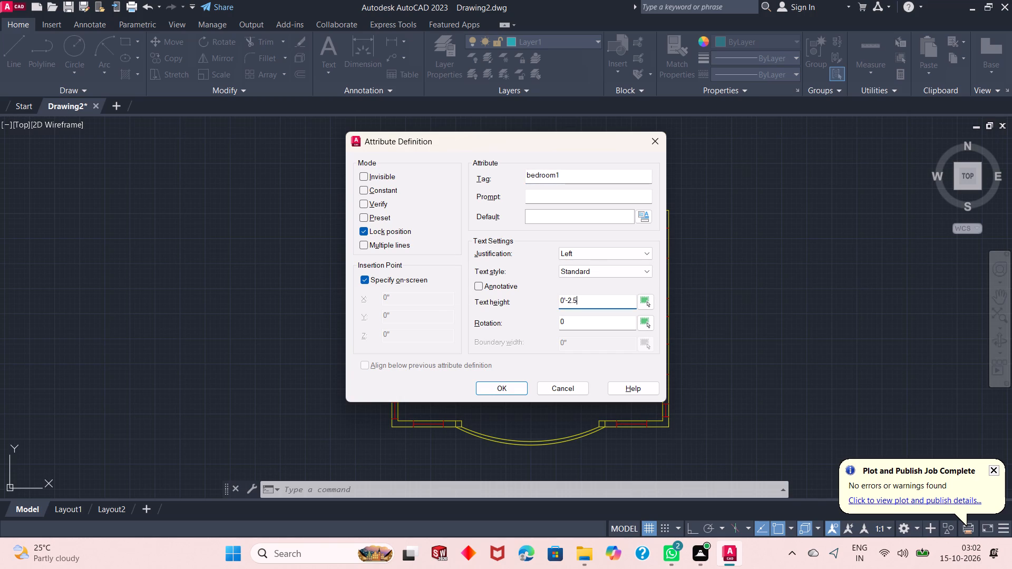
type("1'")
key("Return")
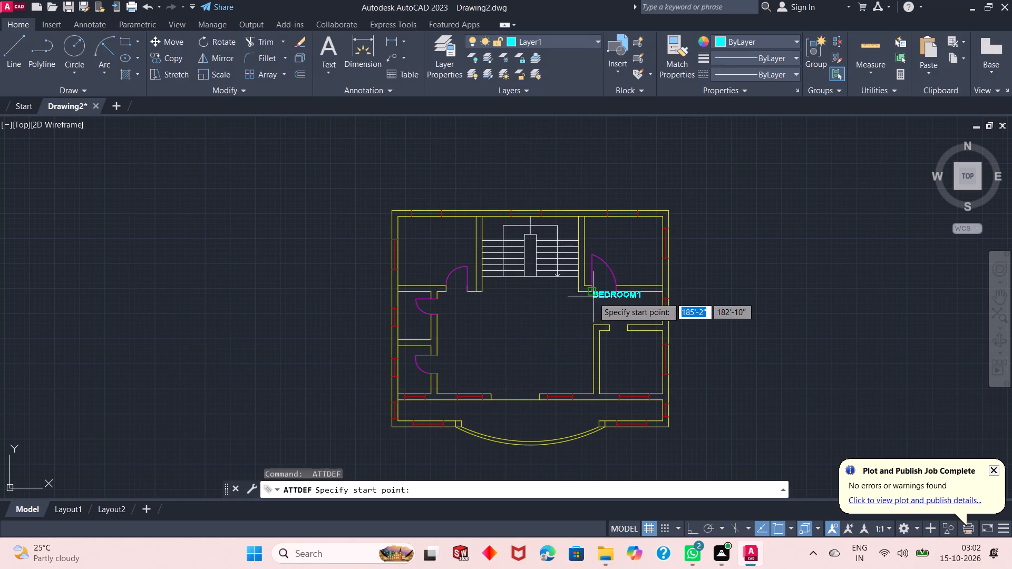
left_click(411, 241)
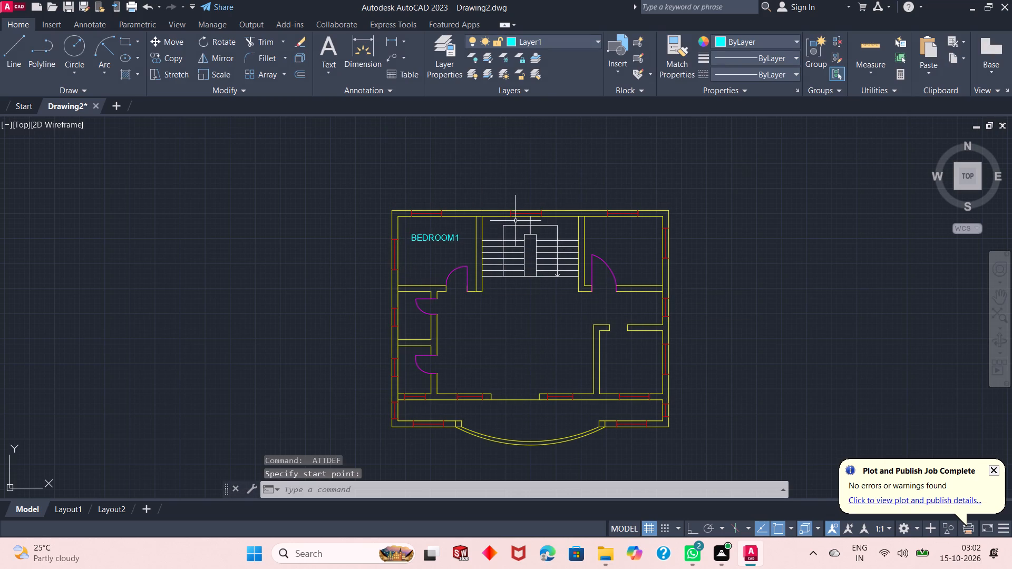
Place the room size tag 13'0"X11'6" as an attribute definition directly below the BEDROOM1 label.
key("space")
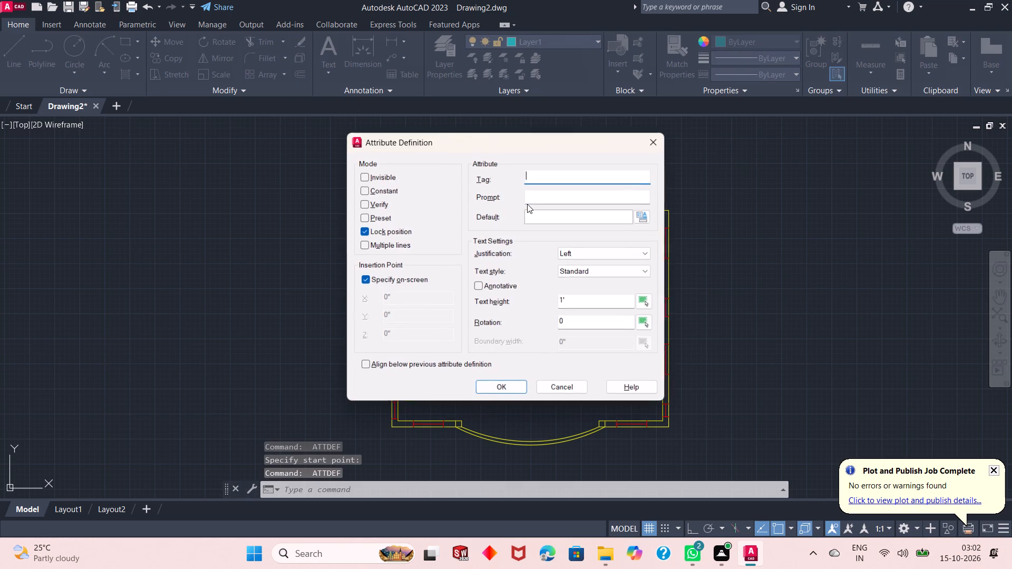
key("1")
key("3")
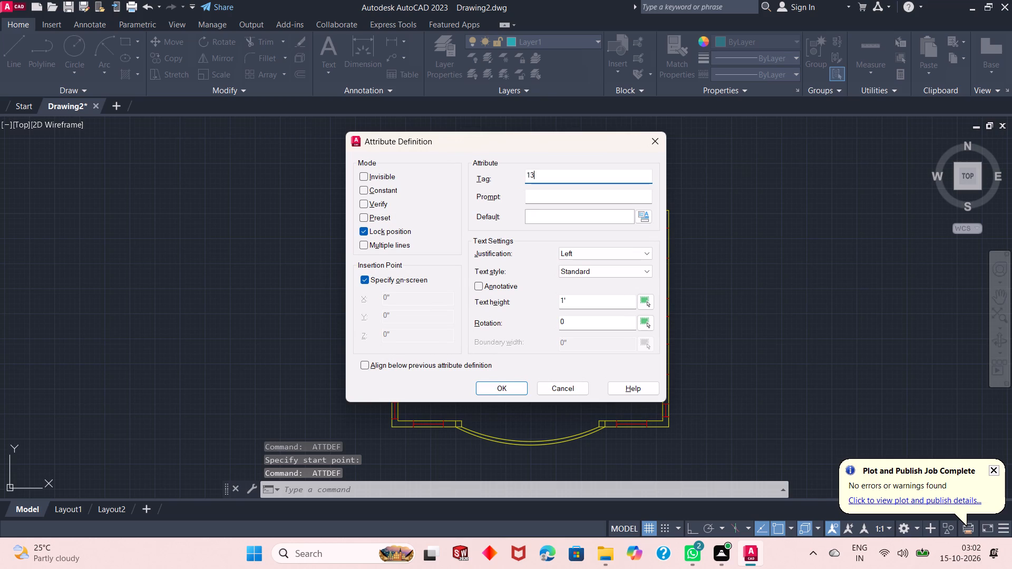
type("'0\"")
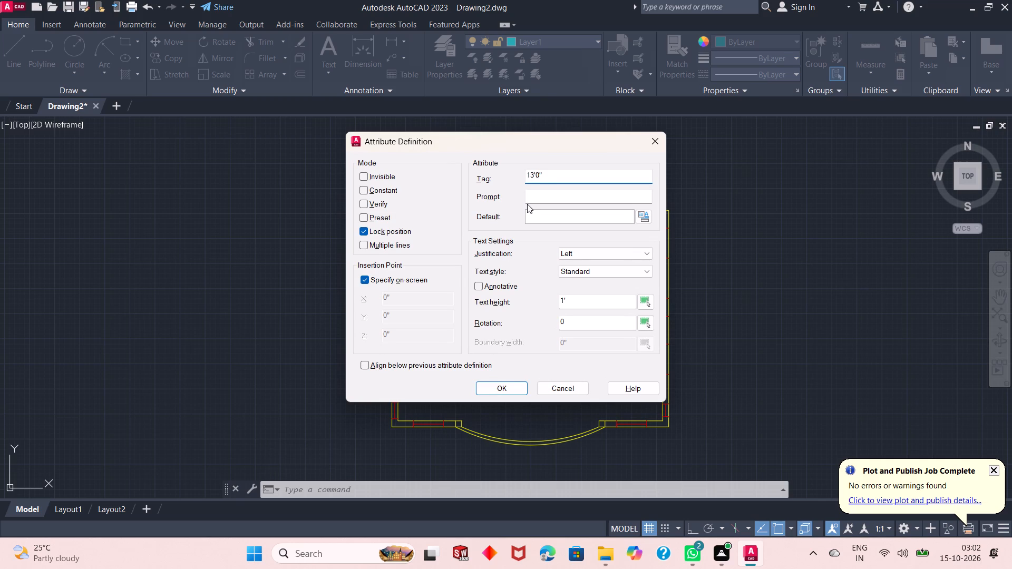
key("x")
type("11'")
key("6")
key("shift+quotedbl")
key("Return")
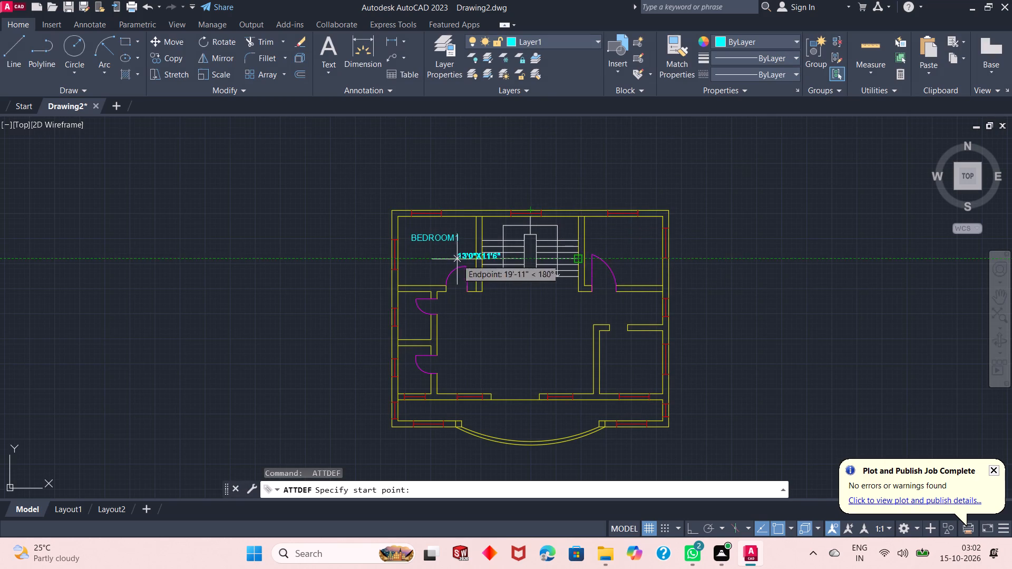
scroll(407, 253, "up", 2)
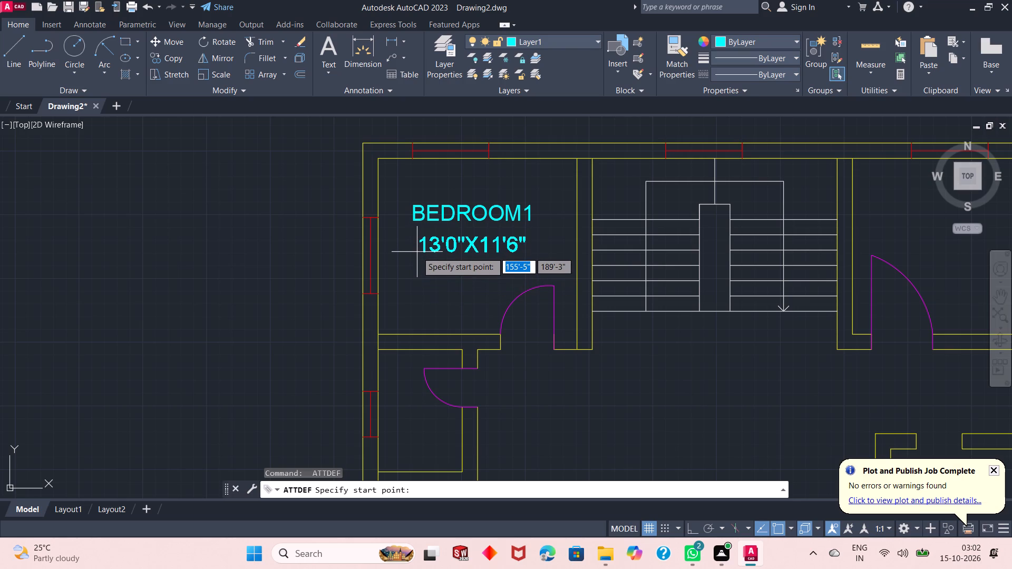
left_click(413, 251)
scroll(422, 253, "down", 1)
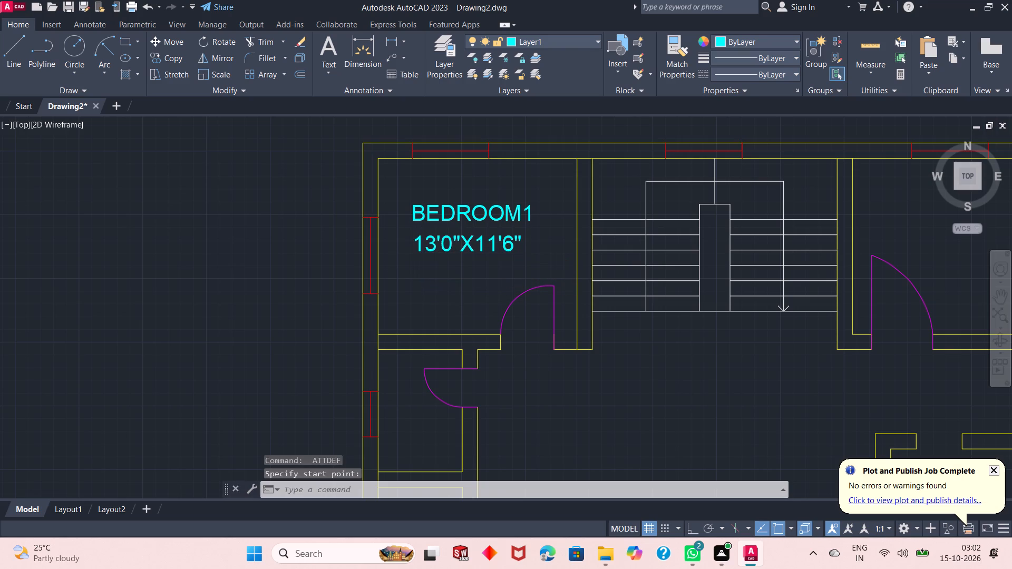
Place an attribute definition tagged UP just below the staircase, centred between the two flights.
key("space")
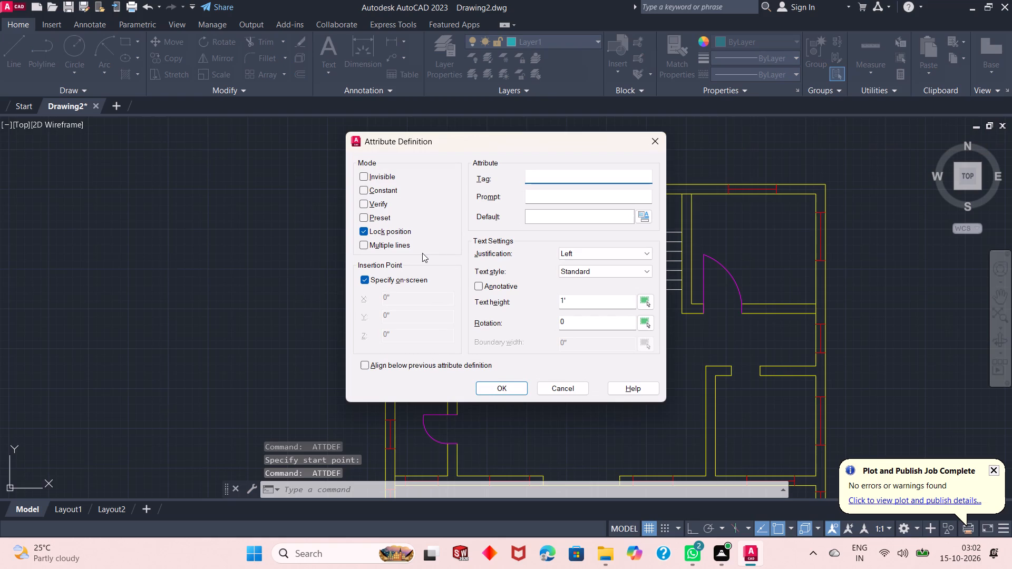
type("UP")
key("Return")
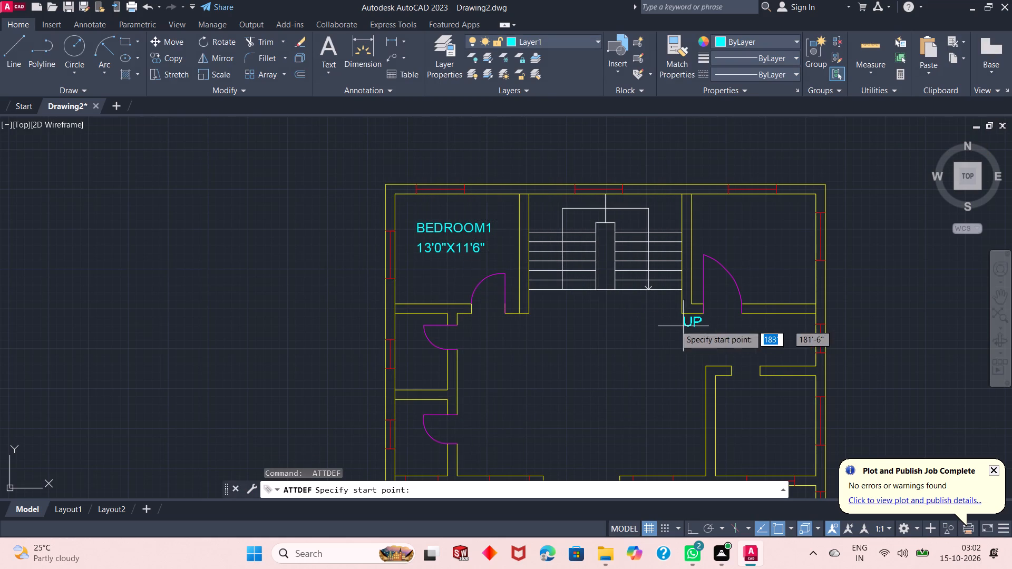
left_click(599, 305)
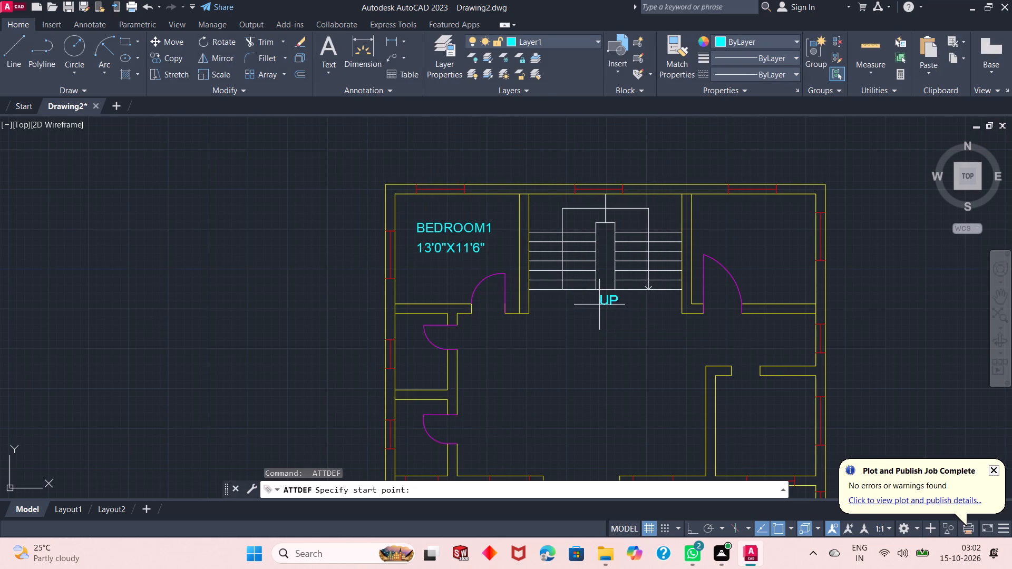
Place an attribute definition tagged BEDROOM2 in the upper-right room of the plan.
key("space")
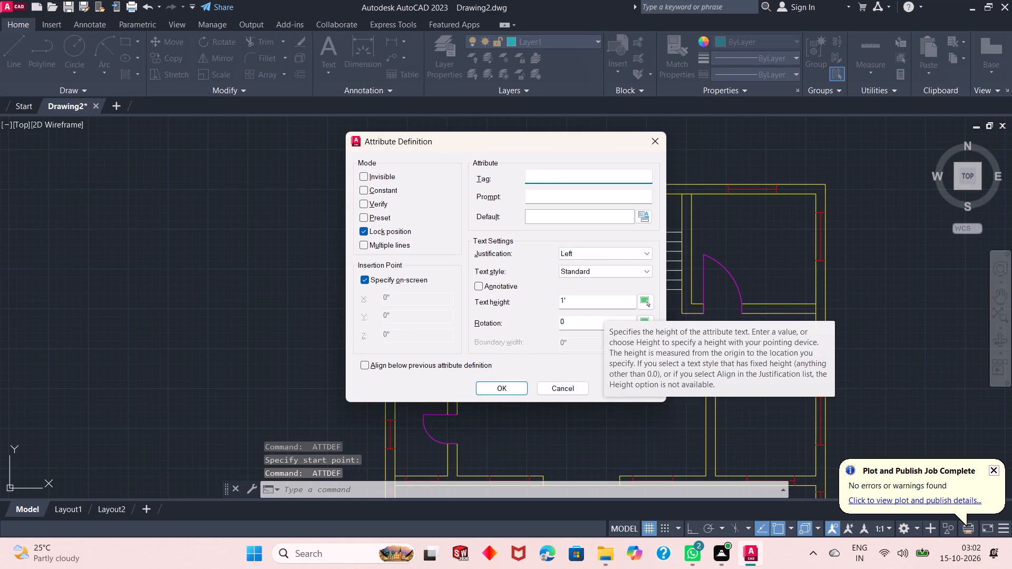
type("BEDROOM2")
key("Return")
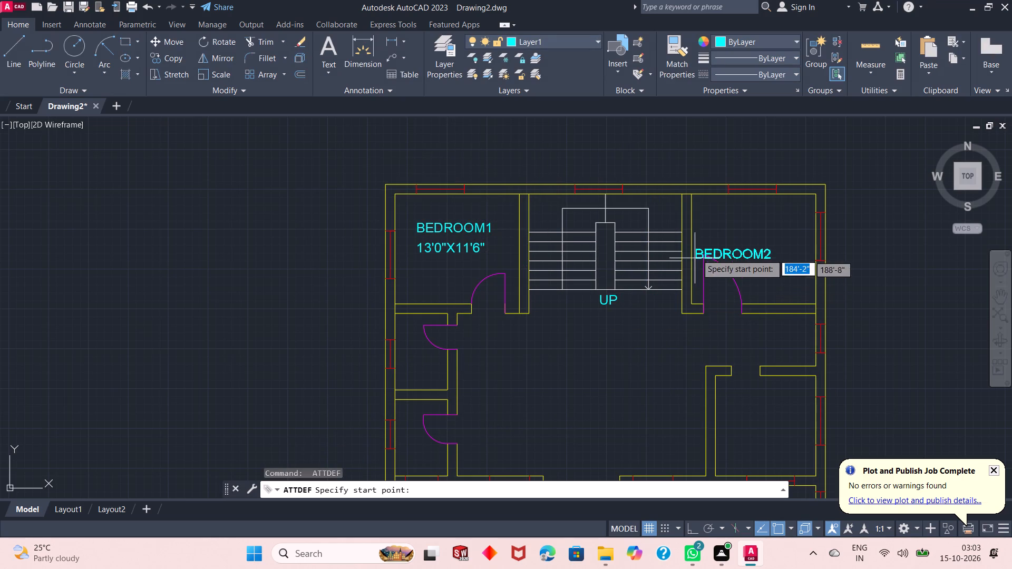
left_click(721, 230)
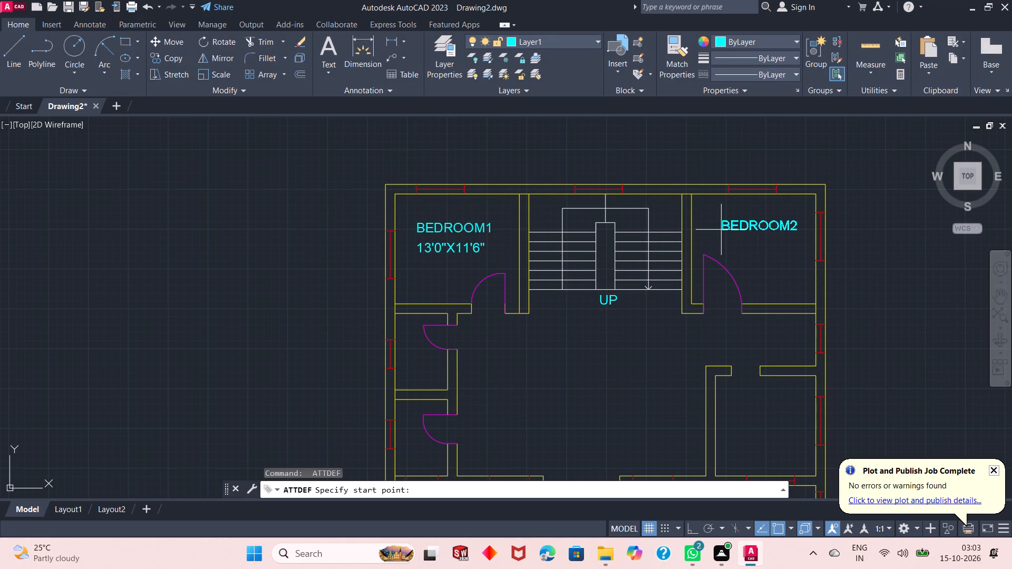
Place the room size tag 13'0"X11'6" as an attribute definition directly below the BEDROOM2 label.
key("space")
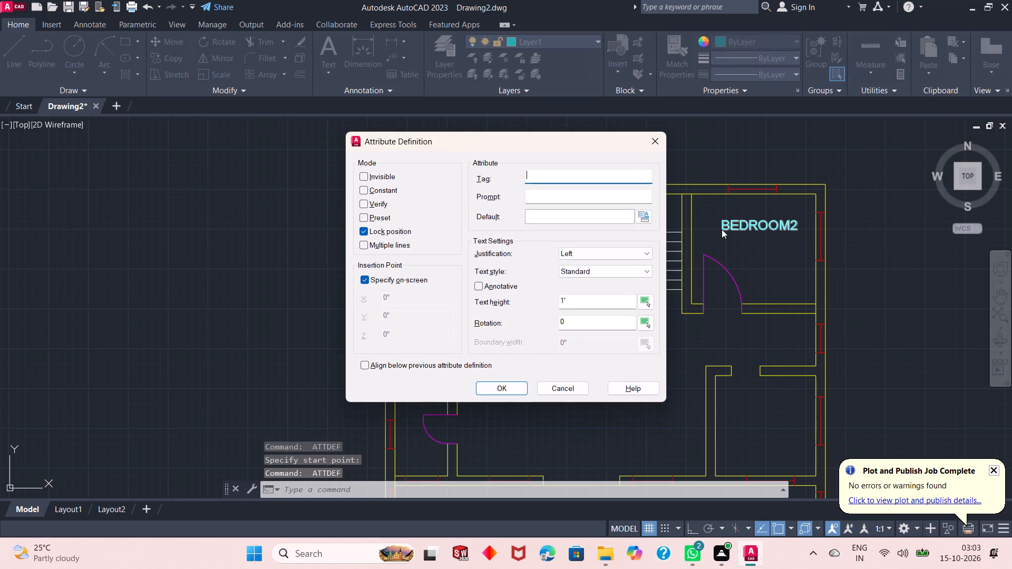
type("13'0\"")
key("x")
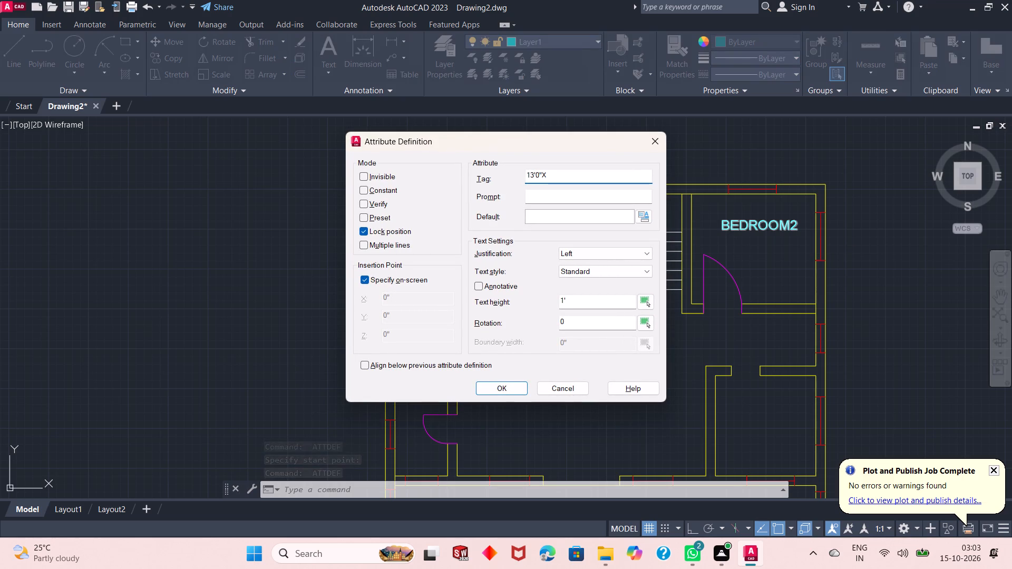
type("11'6")
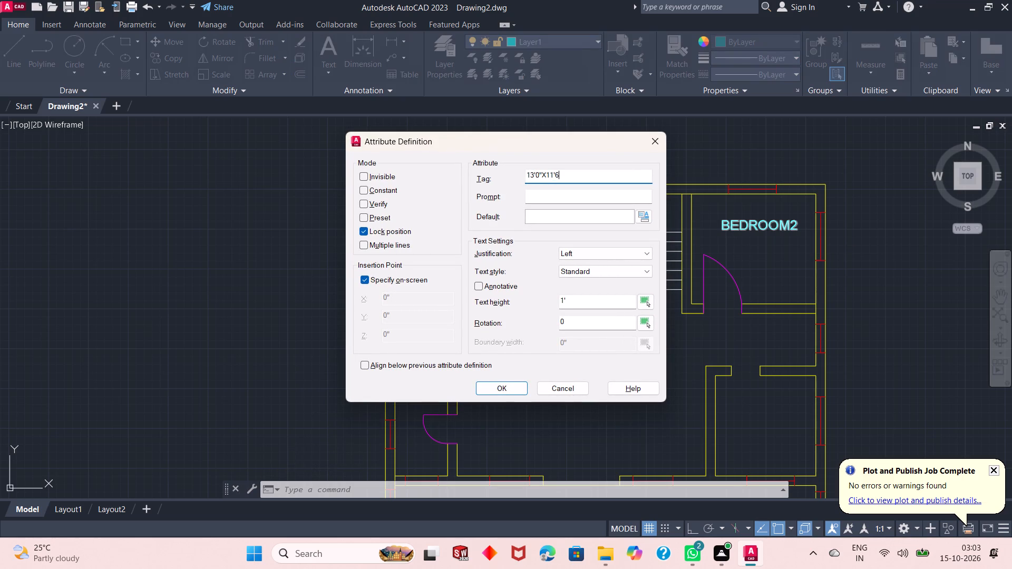
key("BackSpace")
key("BackSpace")
key("BackSpace")
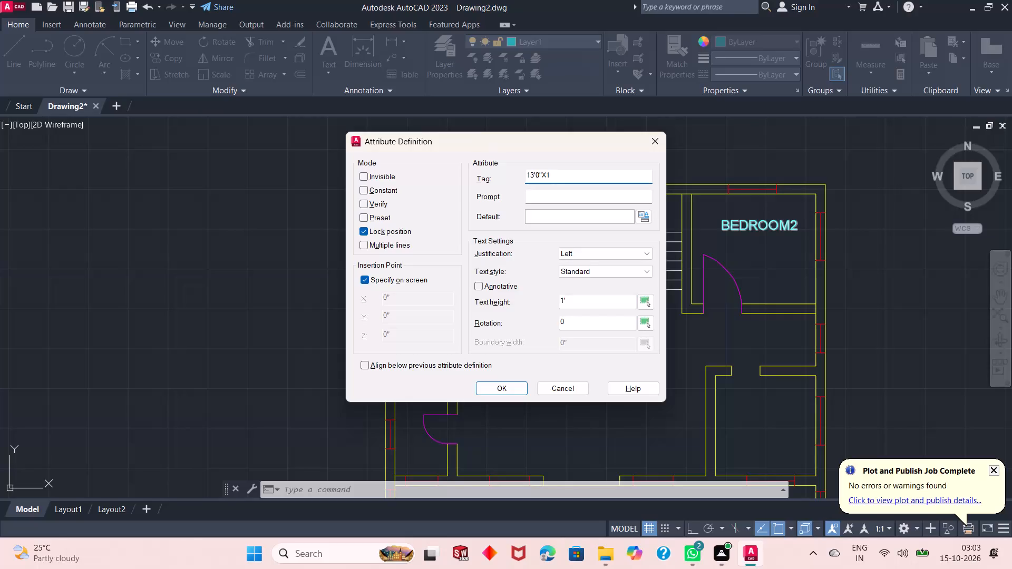
type("1]")
key("BackSpace")
key("apostrophe")
type("06")
key("BackSpace")
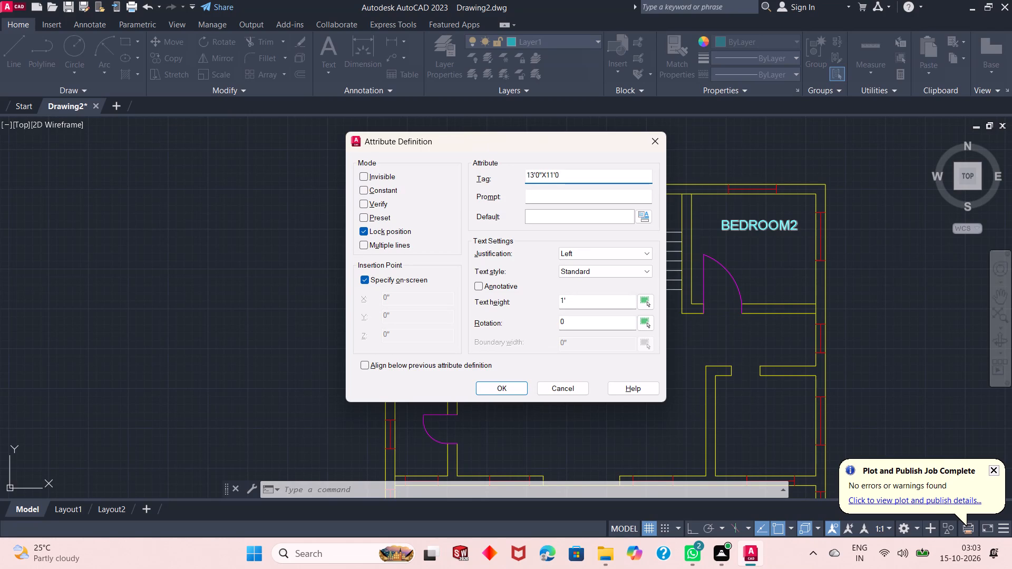
key("6")
key("6")
key("BackSpace")
key("BackSpace")
key("BackSpace")
type("6\"")
key("Return")
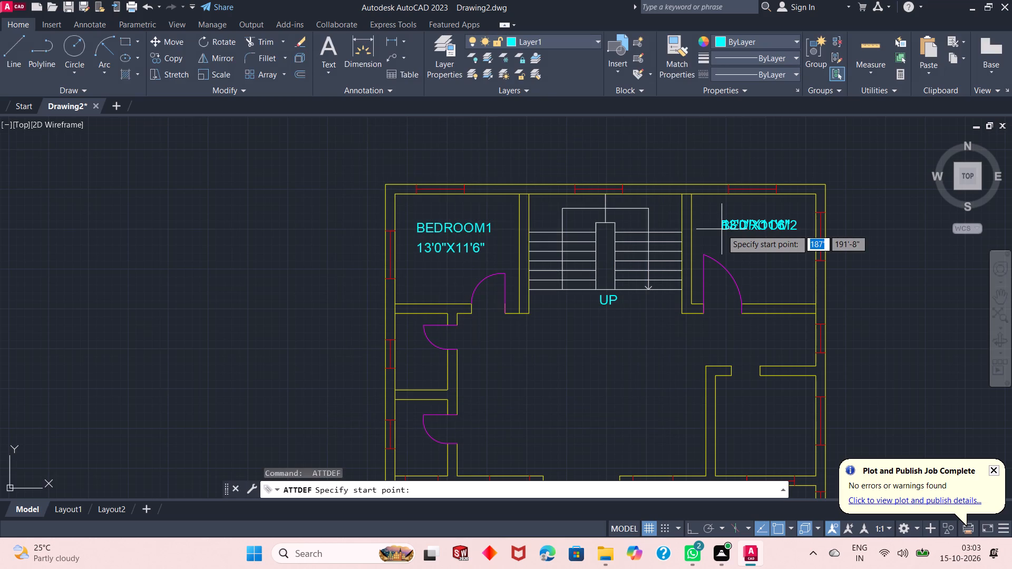
left_click(730, 247)
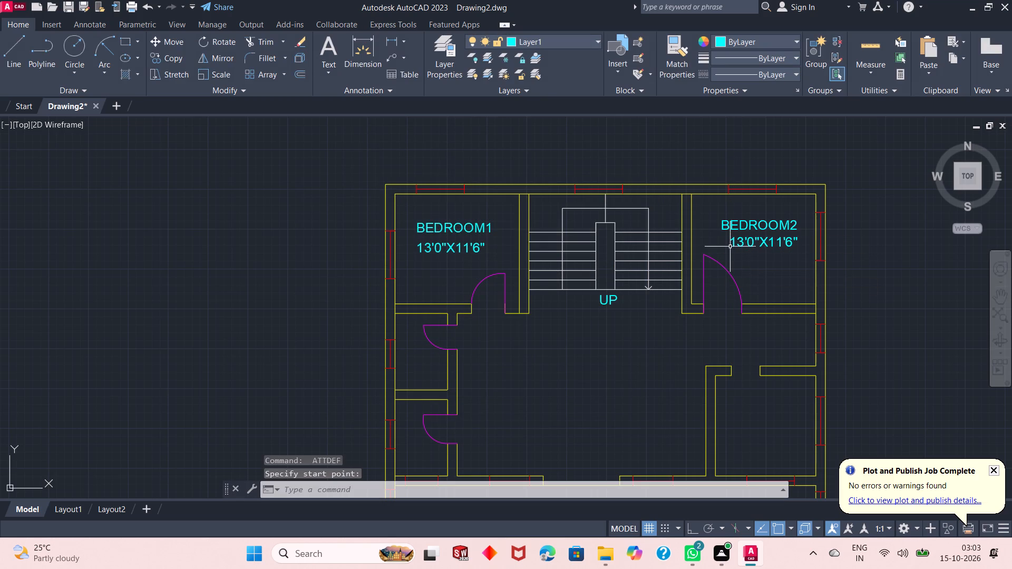
Place an attribute definition tagged LIVING/DINING in the large central room below the staircase.
key("space")
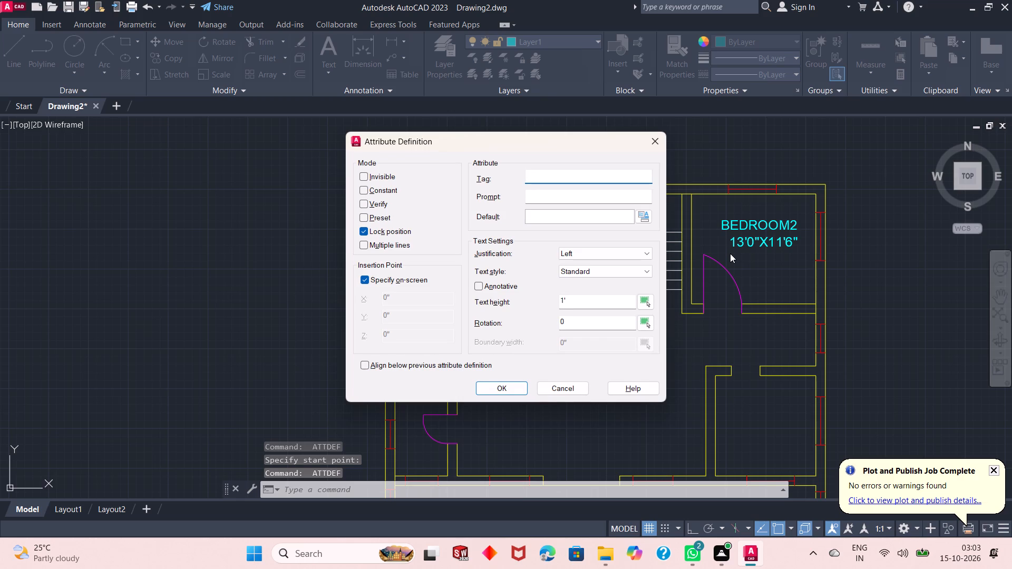
type("LIVING")
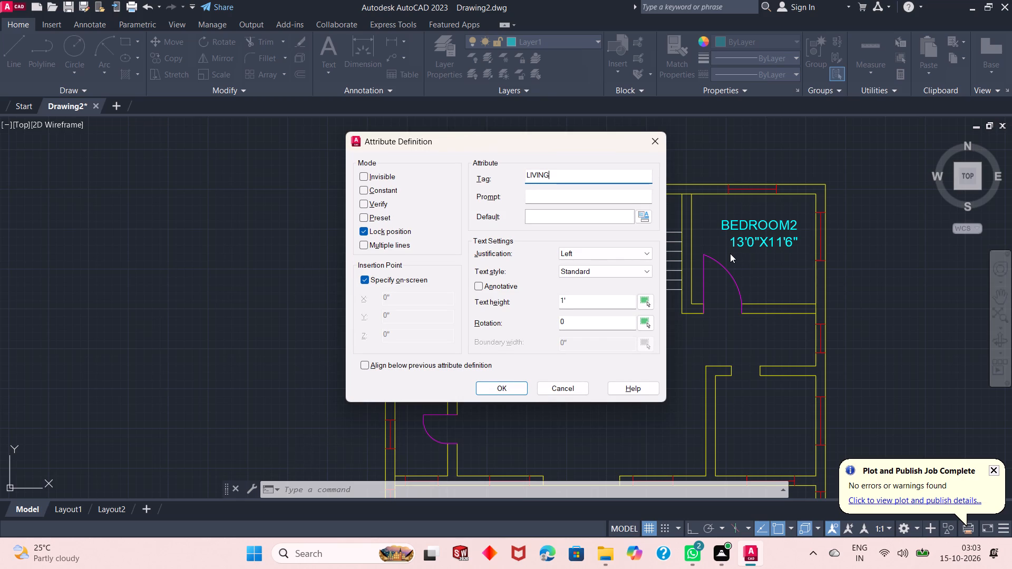
key("slash")
type("DINING")
key("Return")
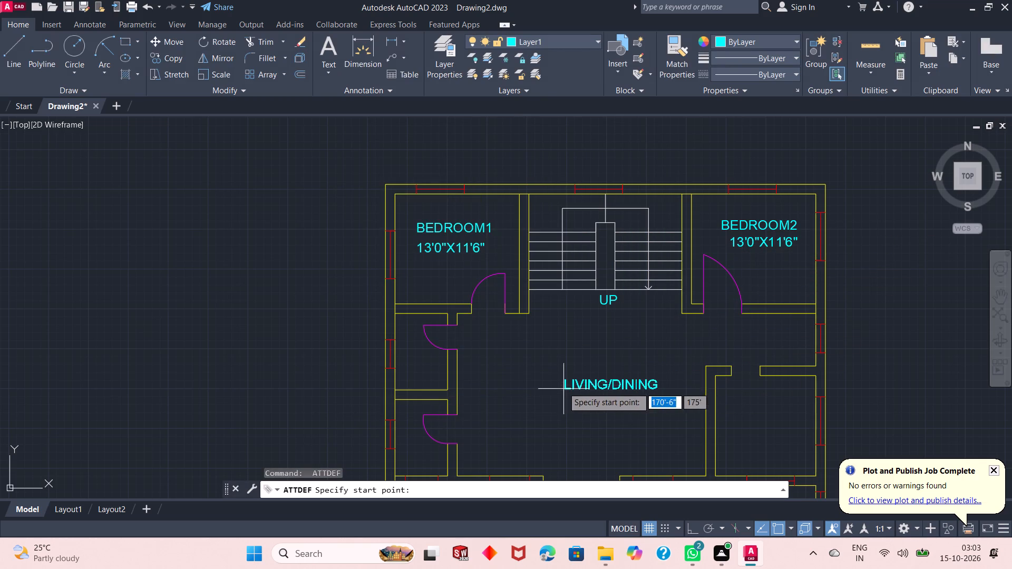
left_click(547, 372)
Place the room size tag 18'6"X14'0" as an attribute definition directly below the LIVING/DINING label.
key("Return")
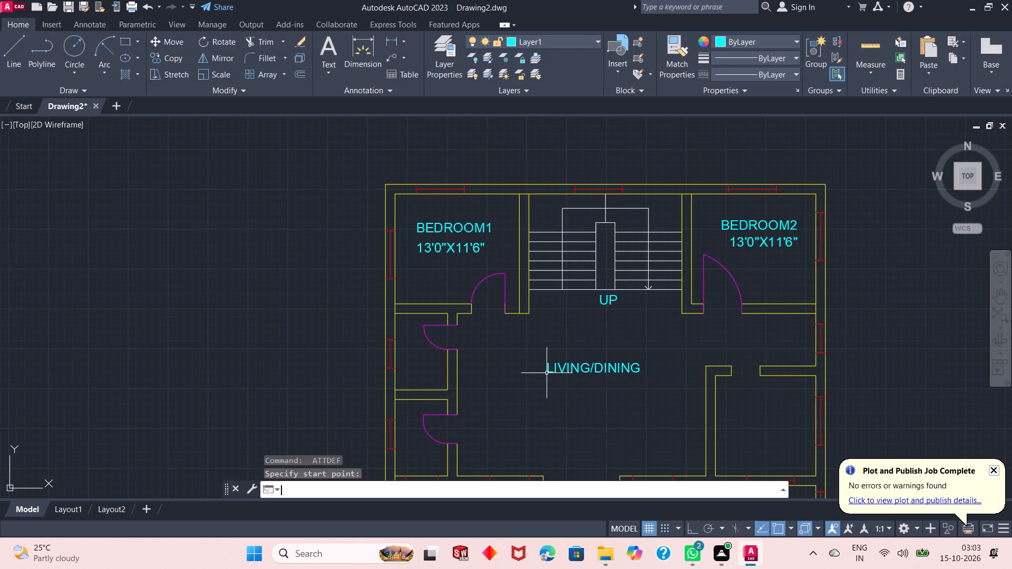
type("18")
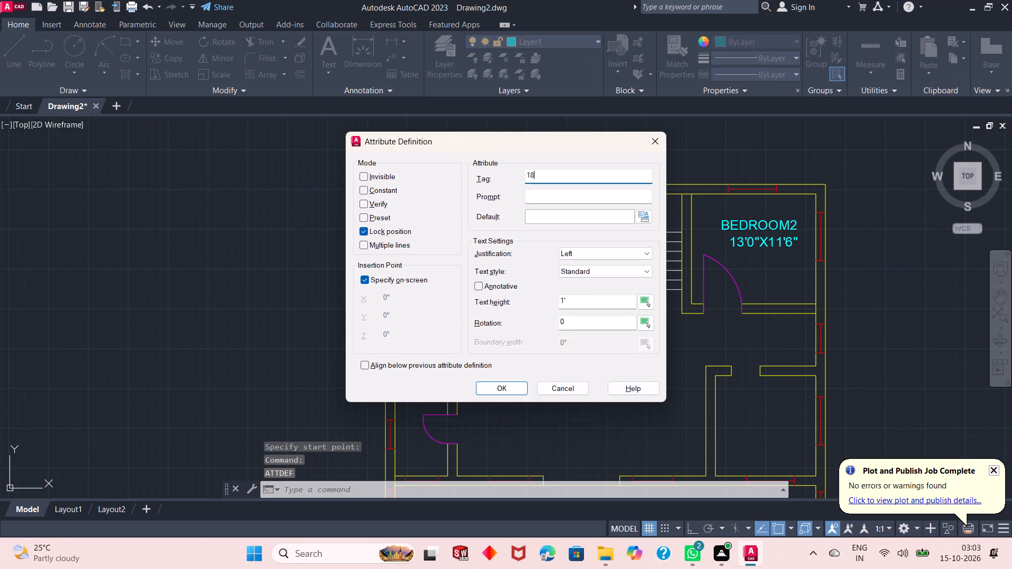
key("apostrophe")
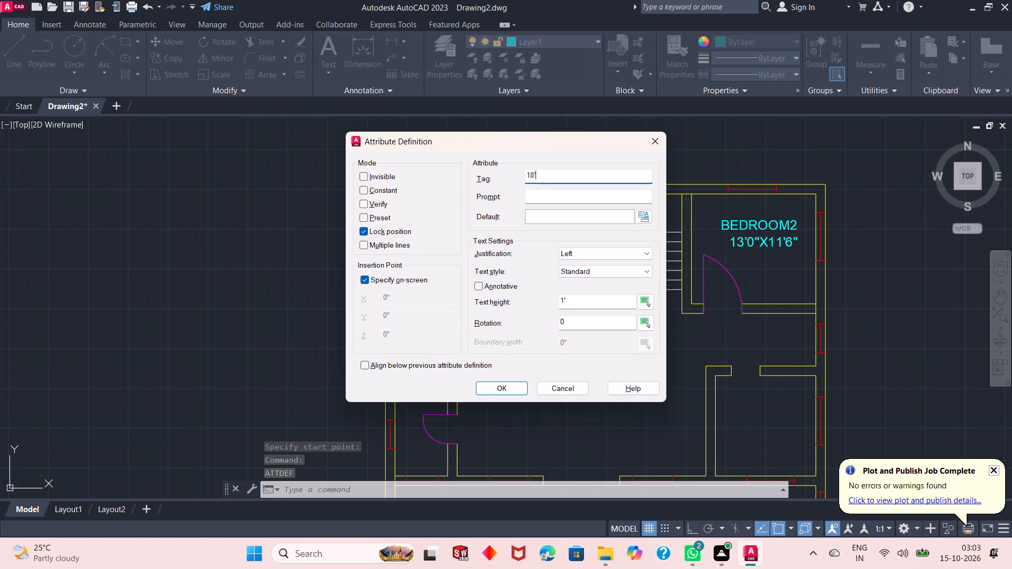
type("6\"")
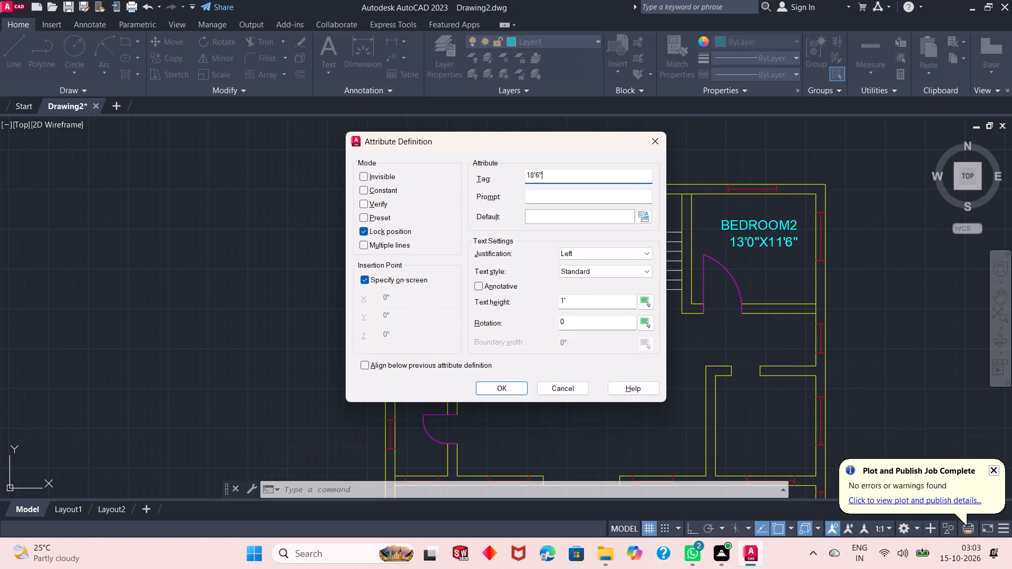
key("x")
type("14'")
type("0\"")
key("Return")
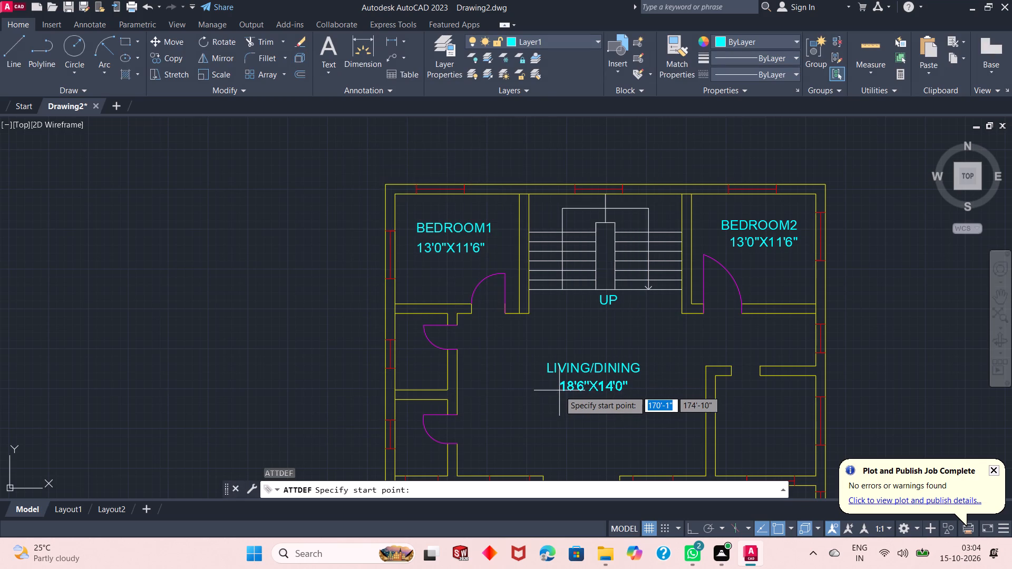
left_click(559, 390)
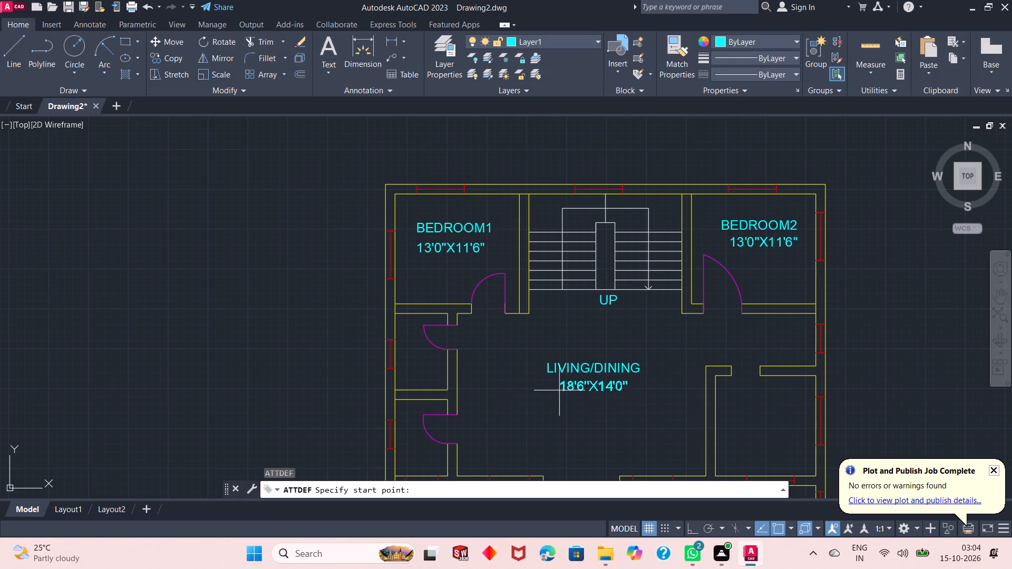
Place an attribute definition tagged KITCHEN in the lower-right room of the plan.
key("space")
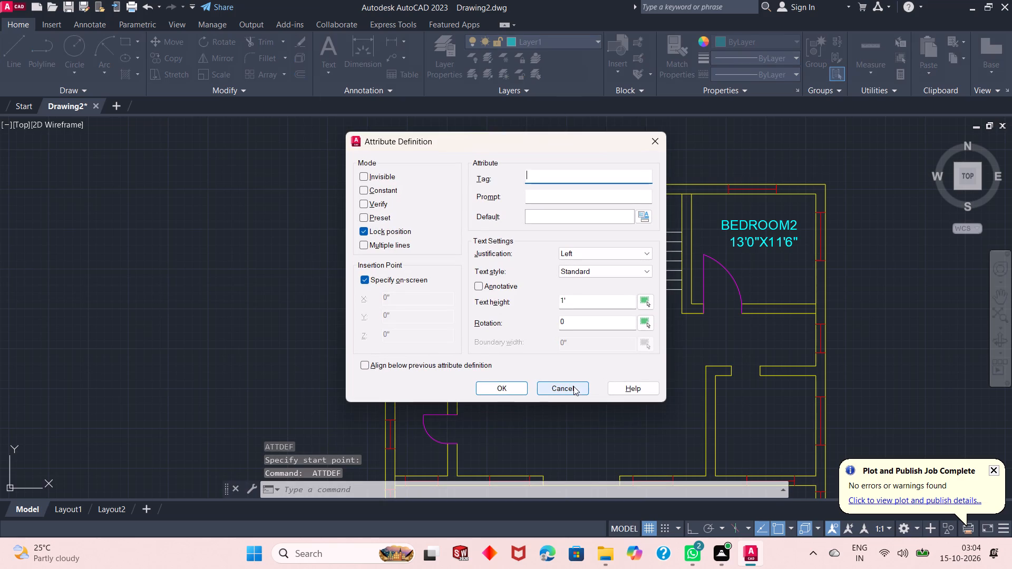
key("k")
type("ITCHEN")
key("Return")
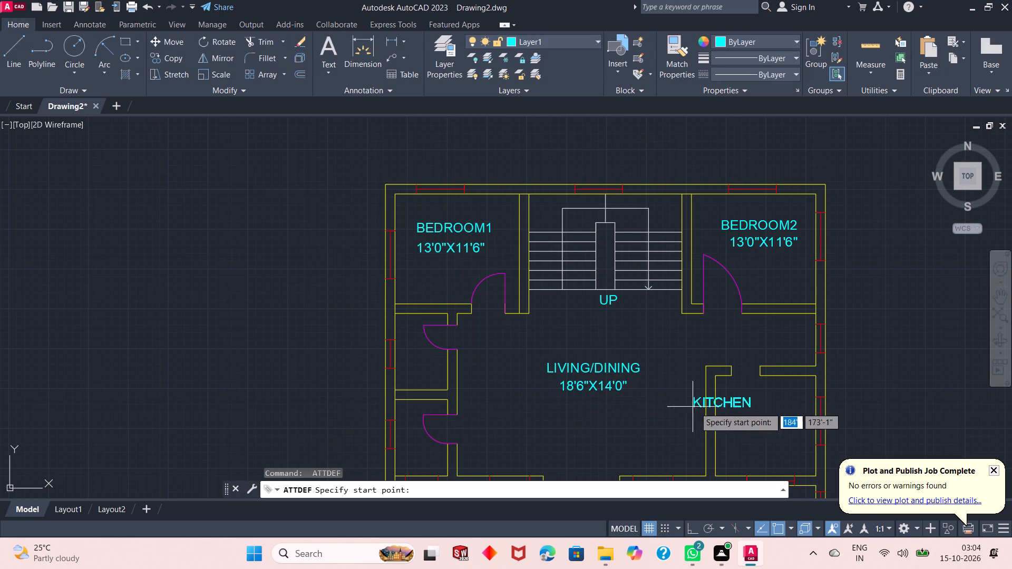
left_click(734, 417)
Place the room size tag 10'6"X10'6" as an attribute definition directly below the KITCHEN label.
key("Return")
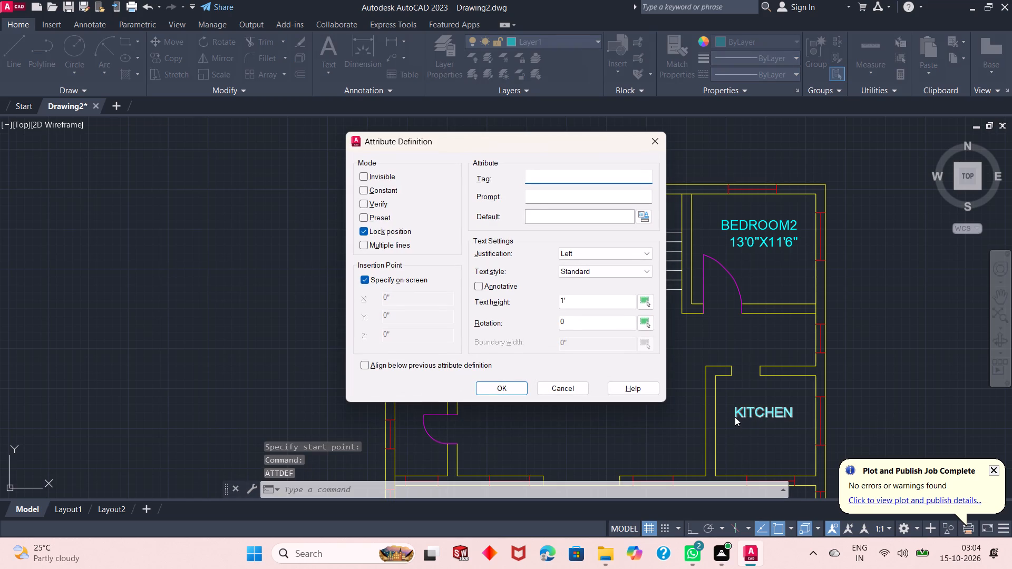
type("10'6\"")
key("x")
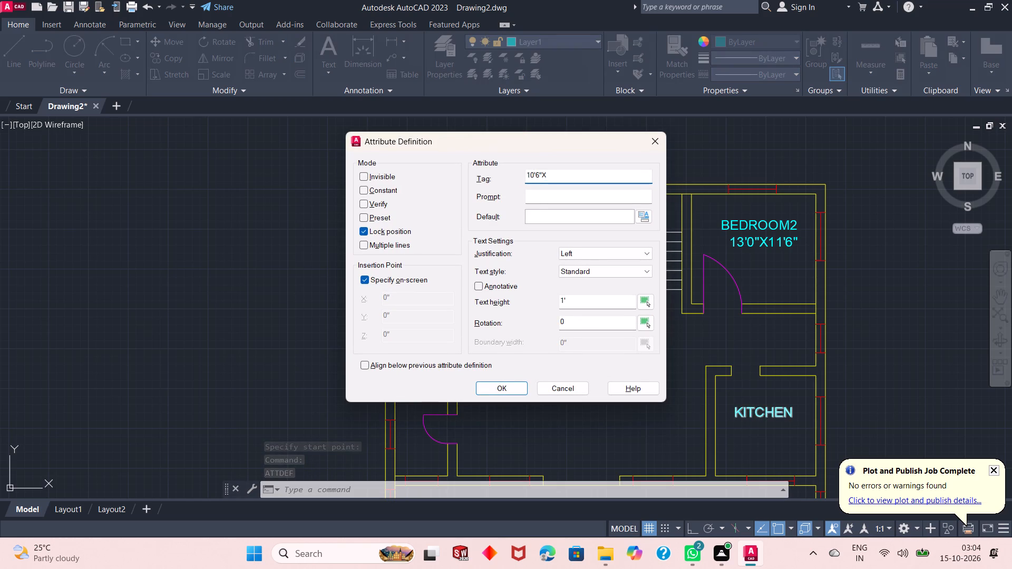
type("10'6\"")
key("Return")
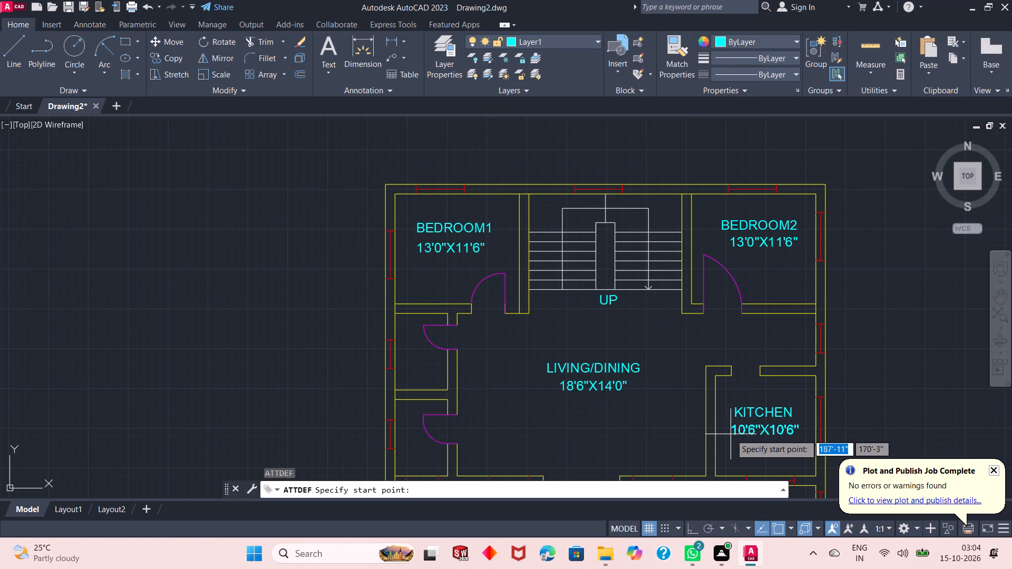
left_click(731, 435)
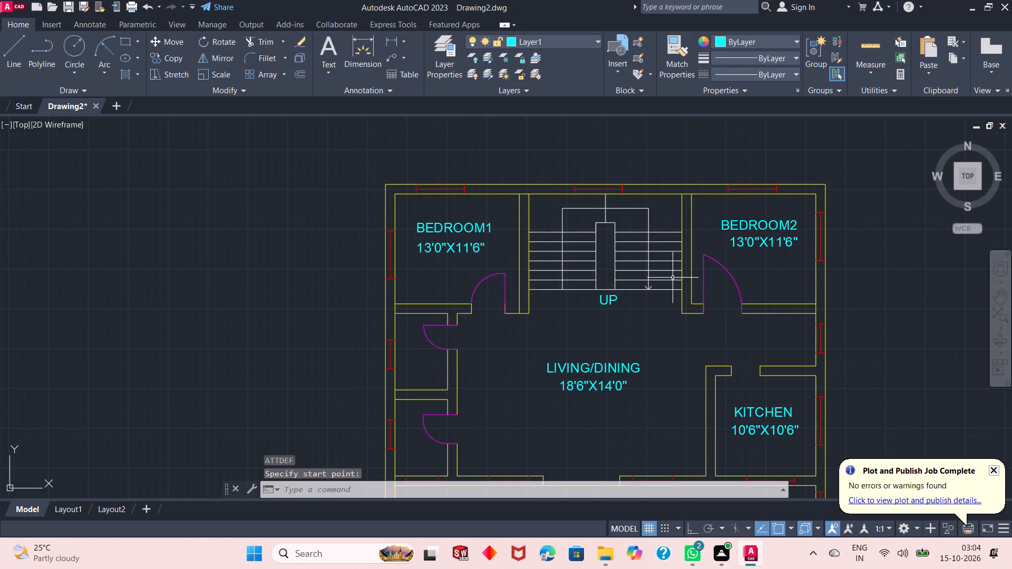
Place an attribute definition tagged BALCONY centred in the front strip above the curved bay.
scroll(673, 278, "down", 1)
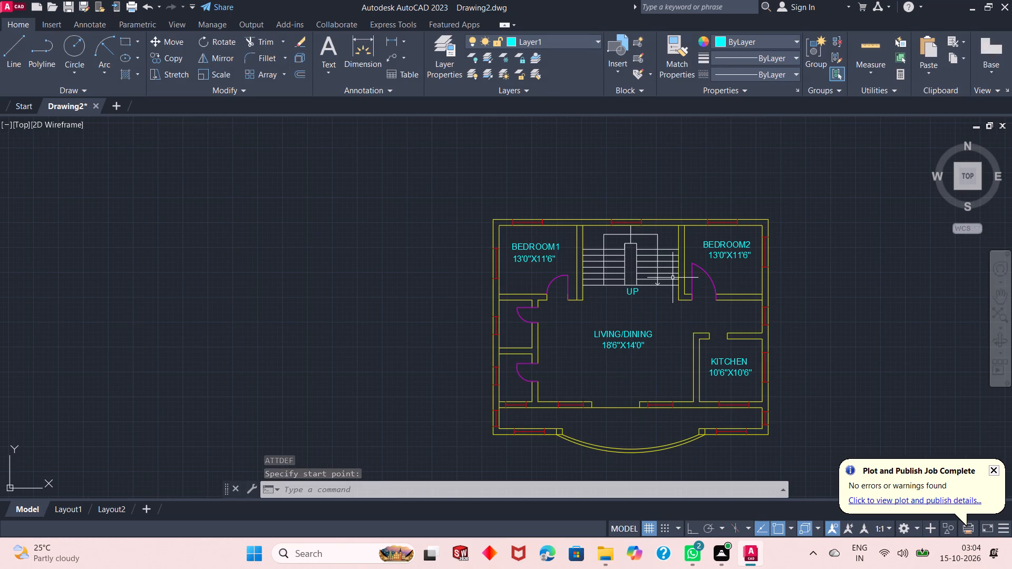
key("space")
type("BA")
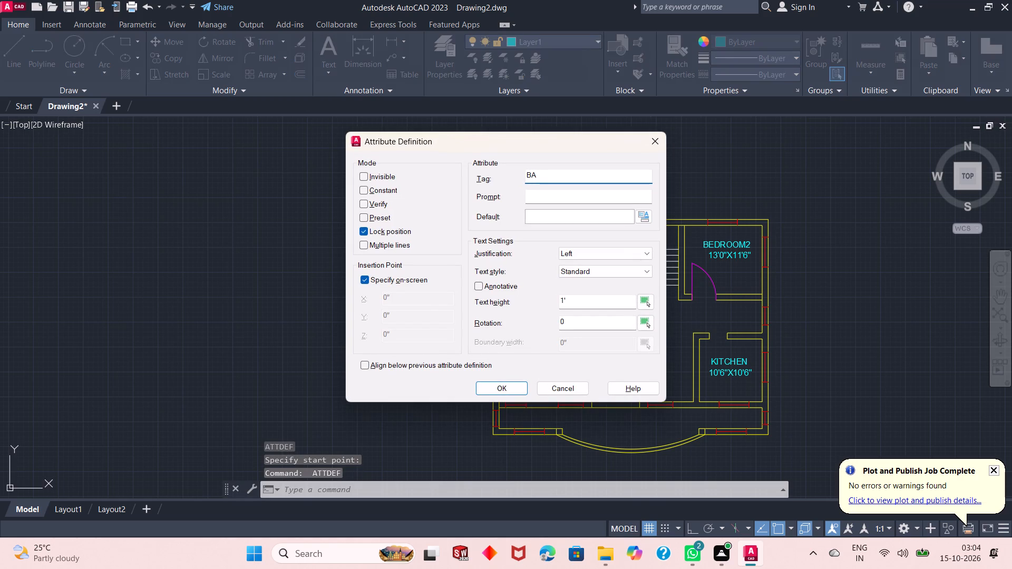
type("LCONY")
key("Return")
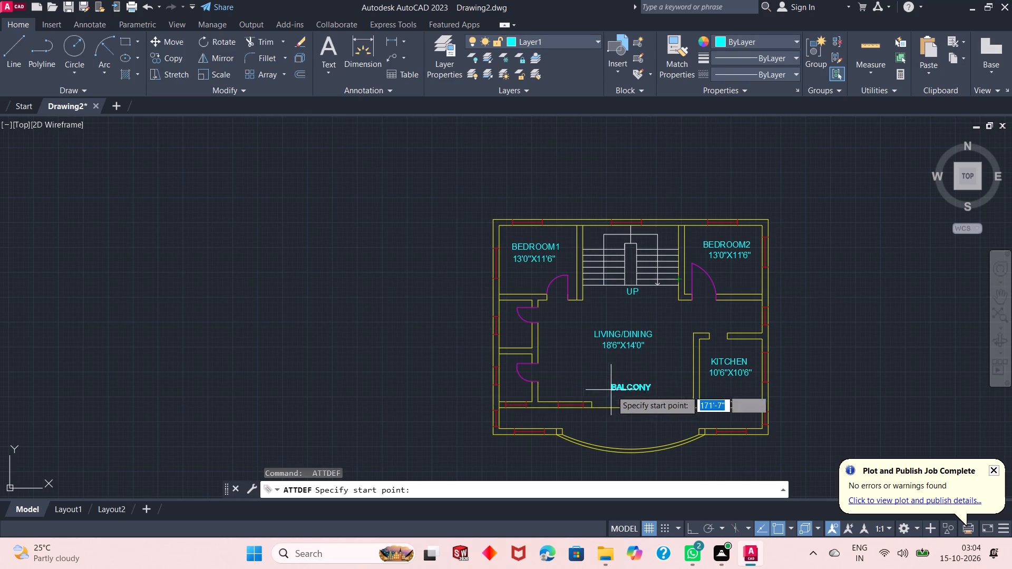
left_click(611, 430)
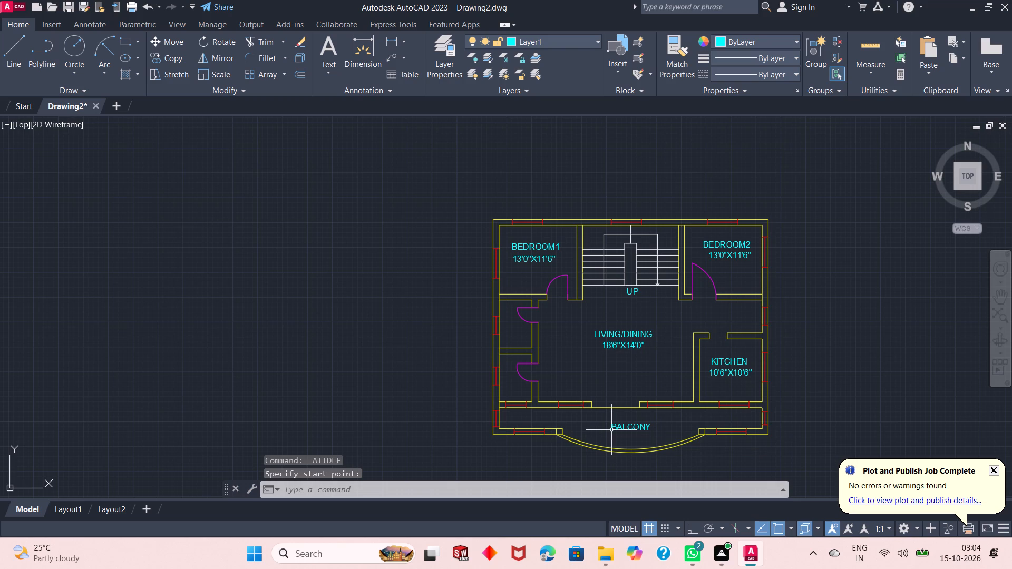
key("Escape")
Place the size tag 6'0"WIDE as an attribute definition directly below the BALCONY label, inside the curved bay.
key("space")
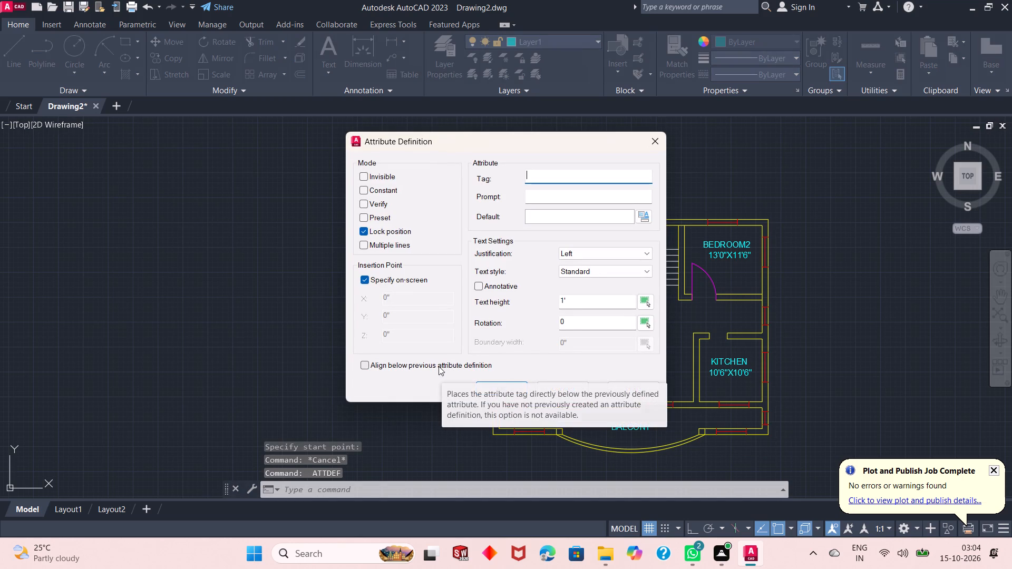
key("6")
type("'0'")
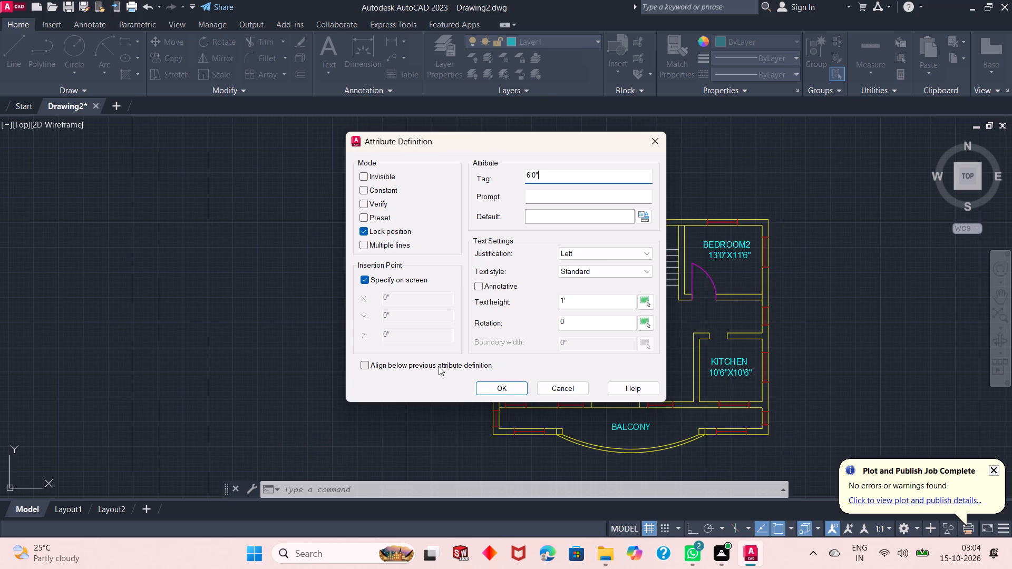
type("WI")
type("DDE")
key("BackSpace")
key("BackSpace")
key("e")
key("Return")
scroll(623, 449, "up", 1)
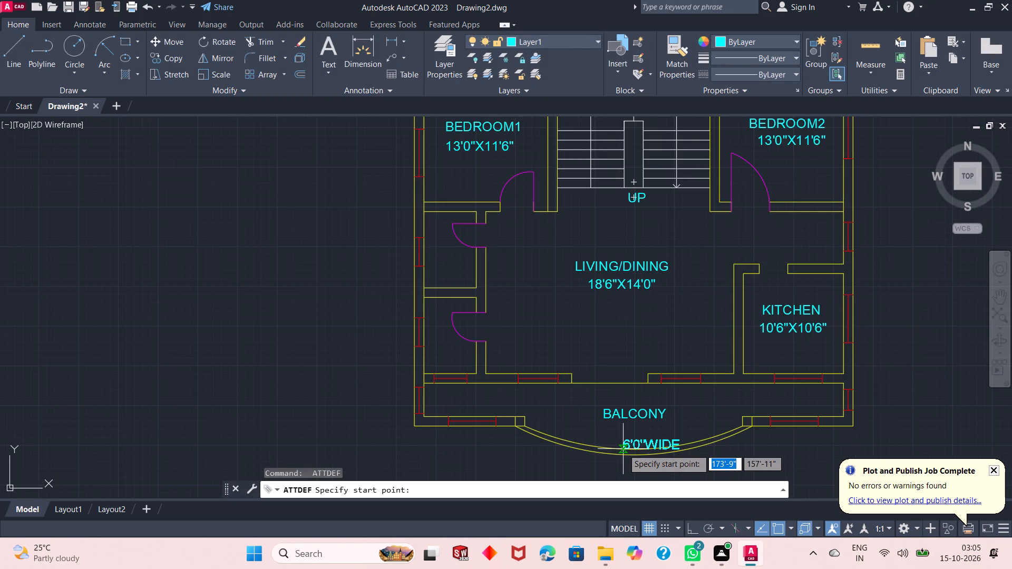
scroll(623, 449, "up", 2)
left_click(579, 410)
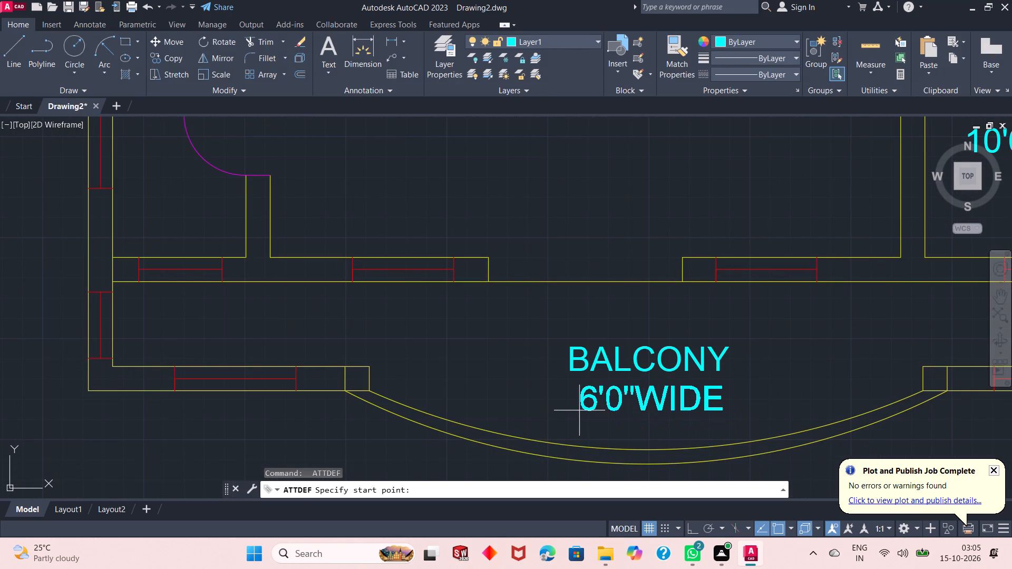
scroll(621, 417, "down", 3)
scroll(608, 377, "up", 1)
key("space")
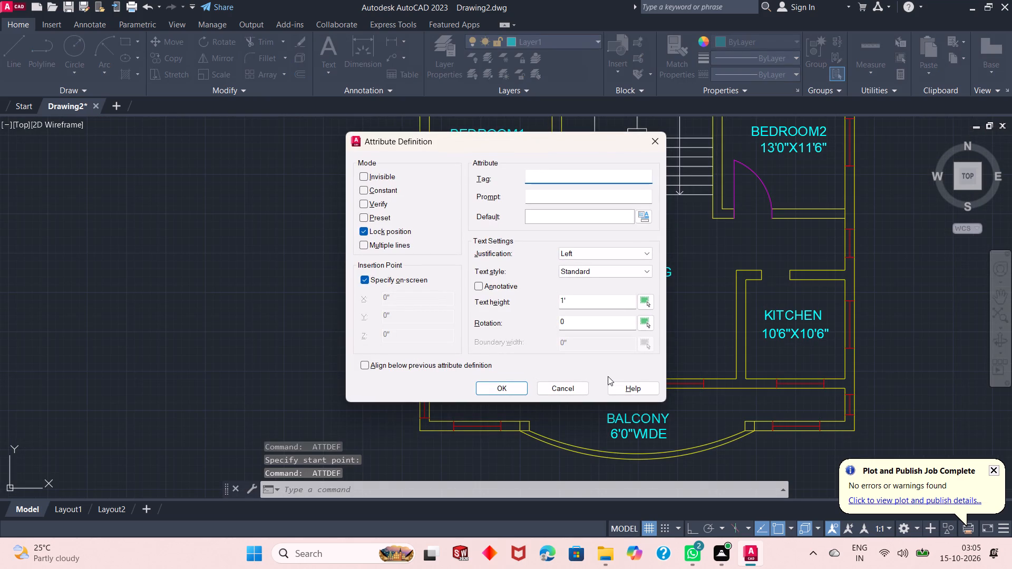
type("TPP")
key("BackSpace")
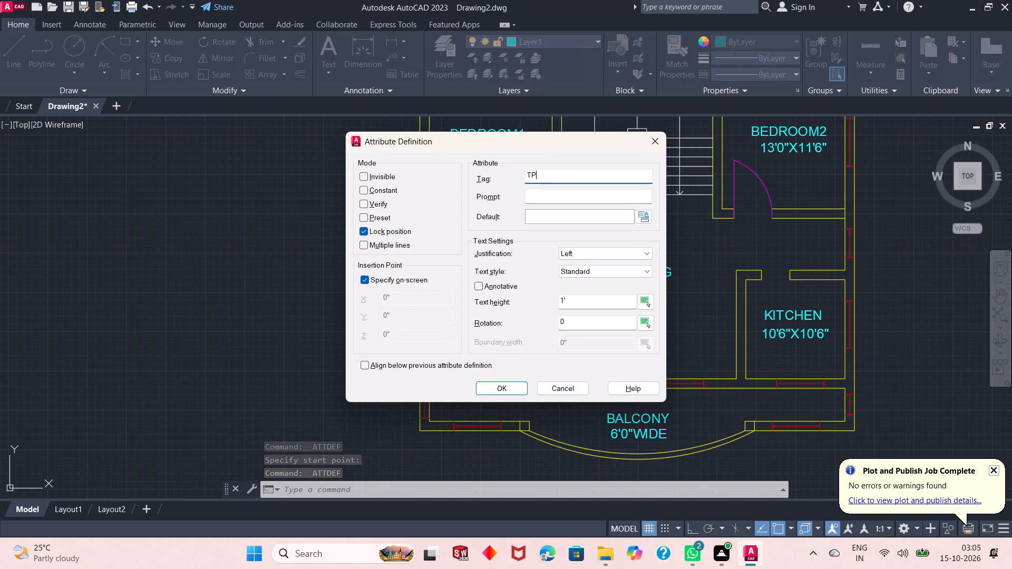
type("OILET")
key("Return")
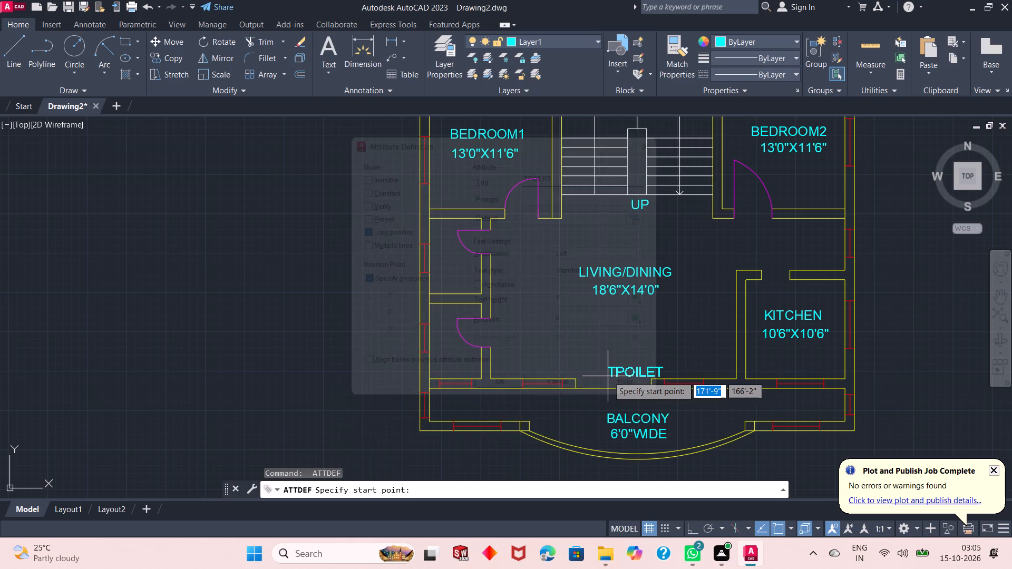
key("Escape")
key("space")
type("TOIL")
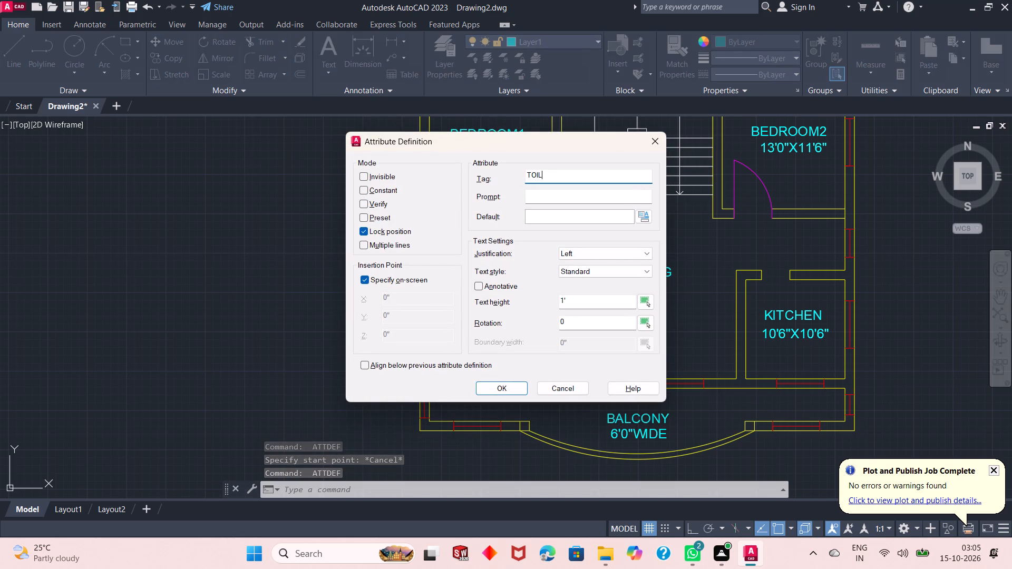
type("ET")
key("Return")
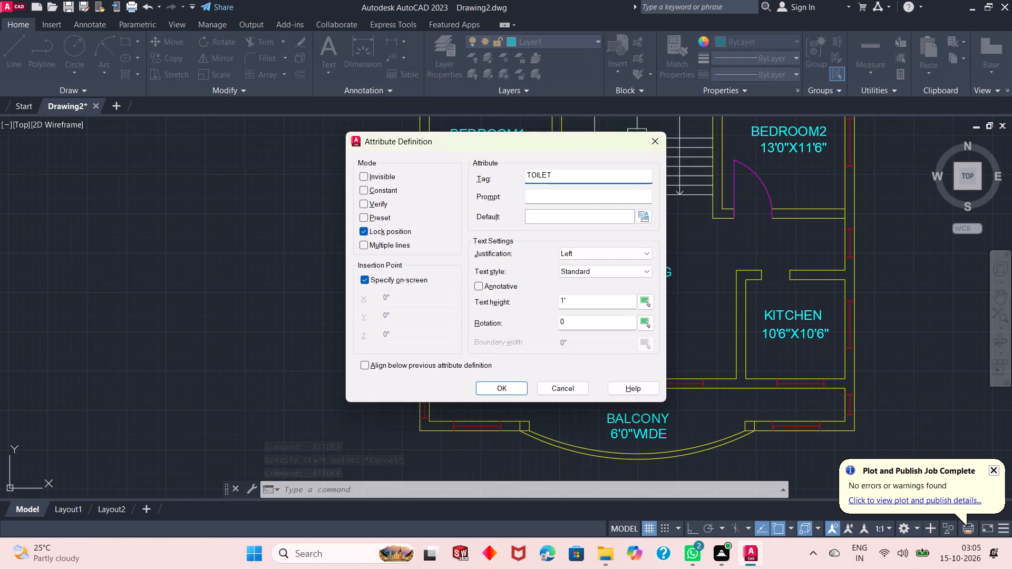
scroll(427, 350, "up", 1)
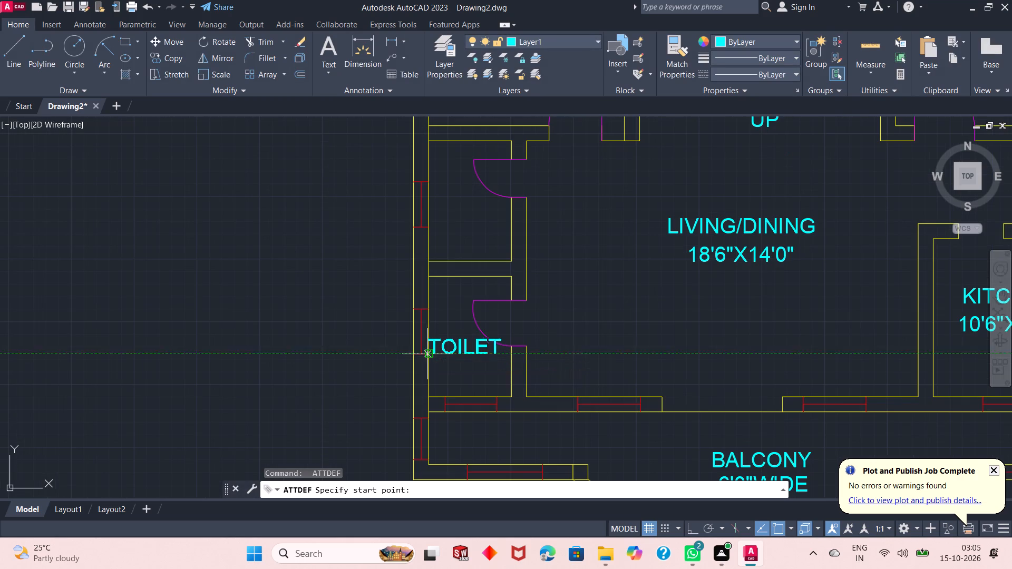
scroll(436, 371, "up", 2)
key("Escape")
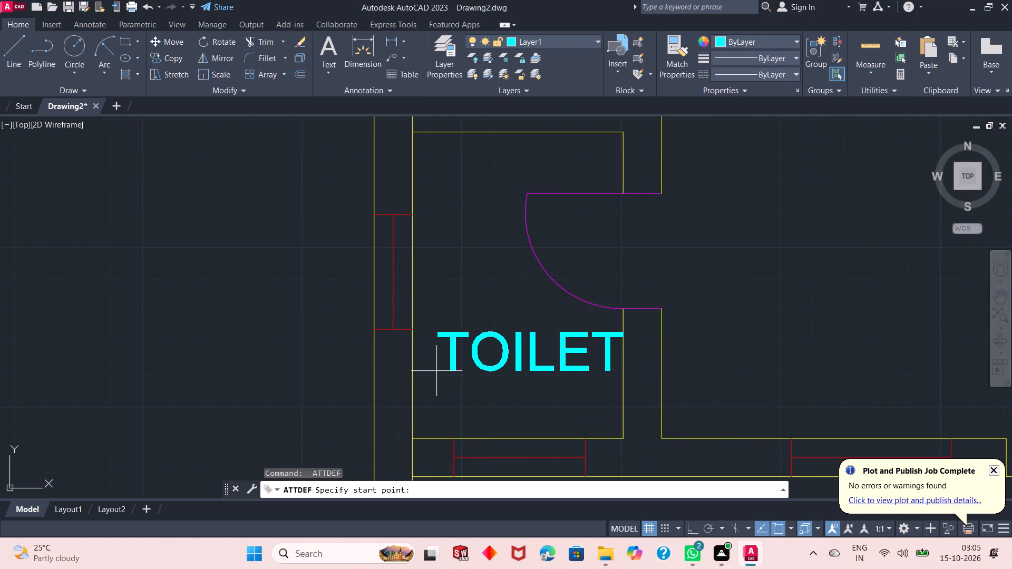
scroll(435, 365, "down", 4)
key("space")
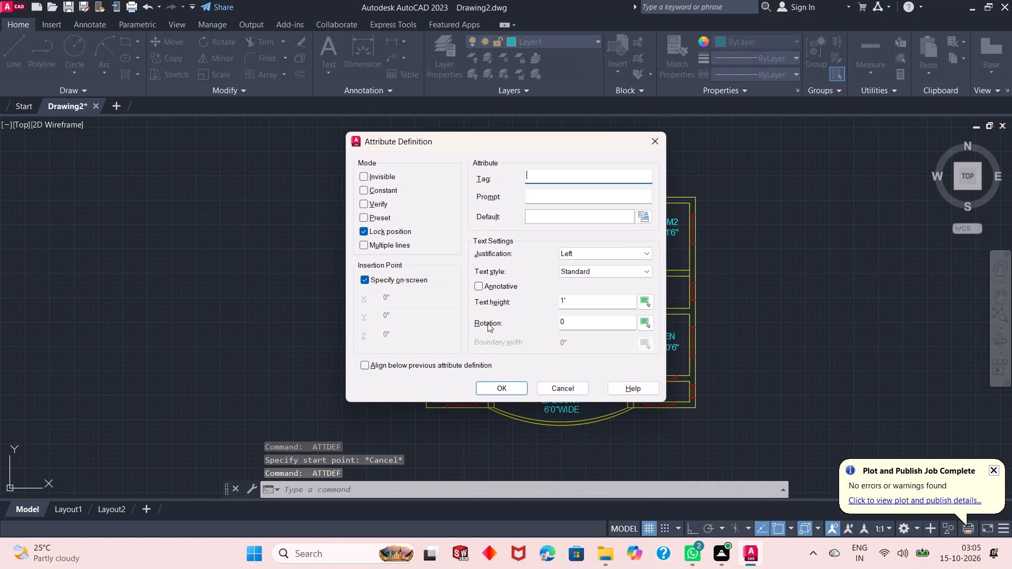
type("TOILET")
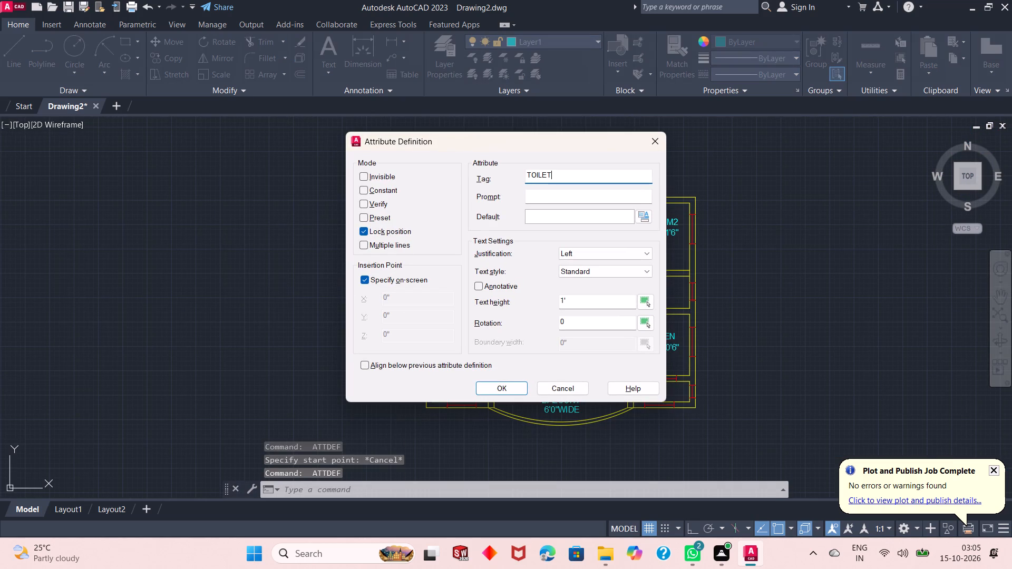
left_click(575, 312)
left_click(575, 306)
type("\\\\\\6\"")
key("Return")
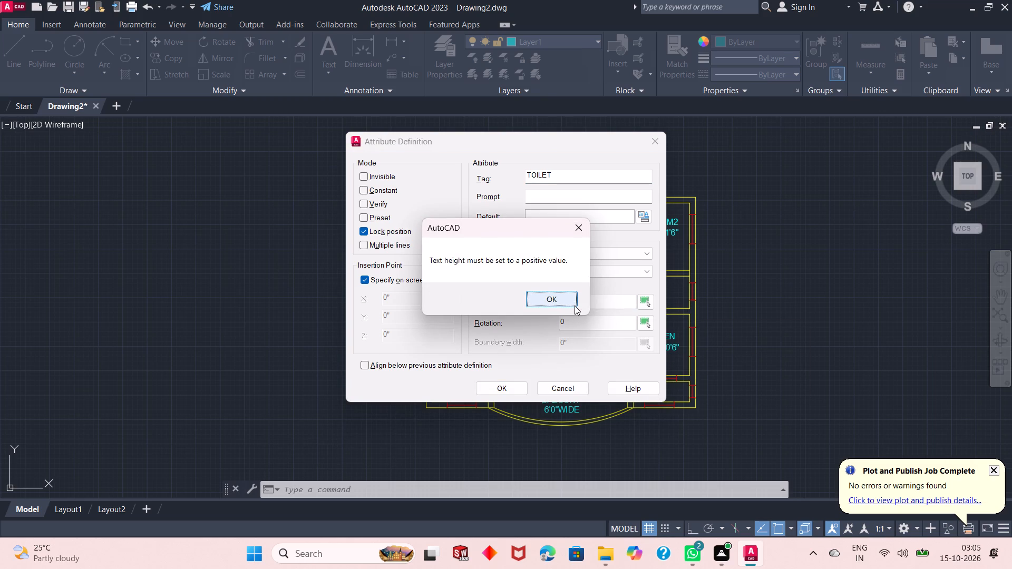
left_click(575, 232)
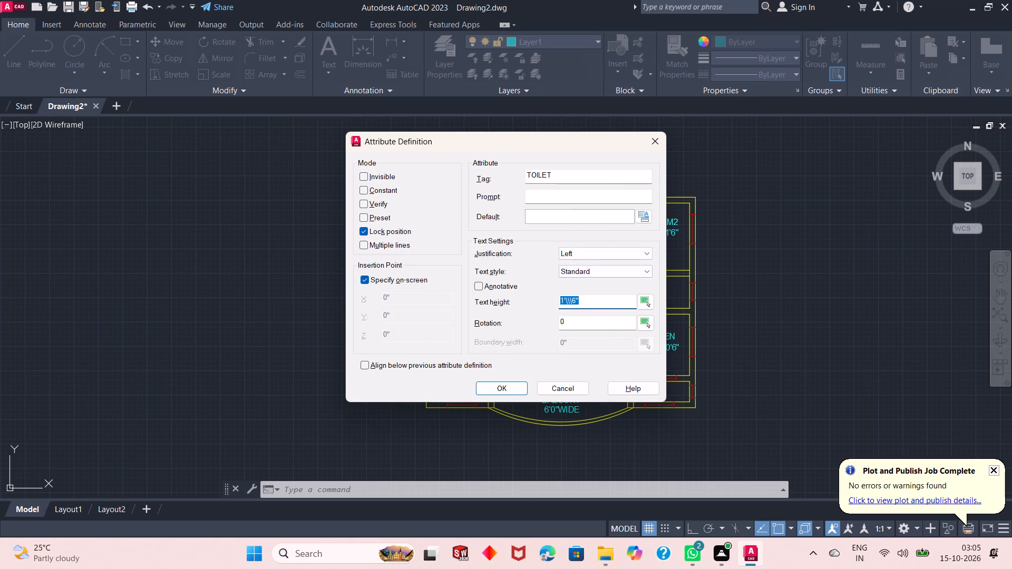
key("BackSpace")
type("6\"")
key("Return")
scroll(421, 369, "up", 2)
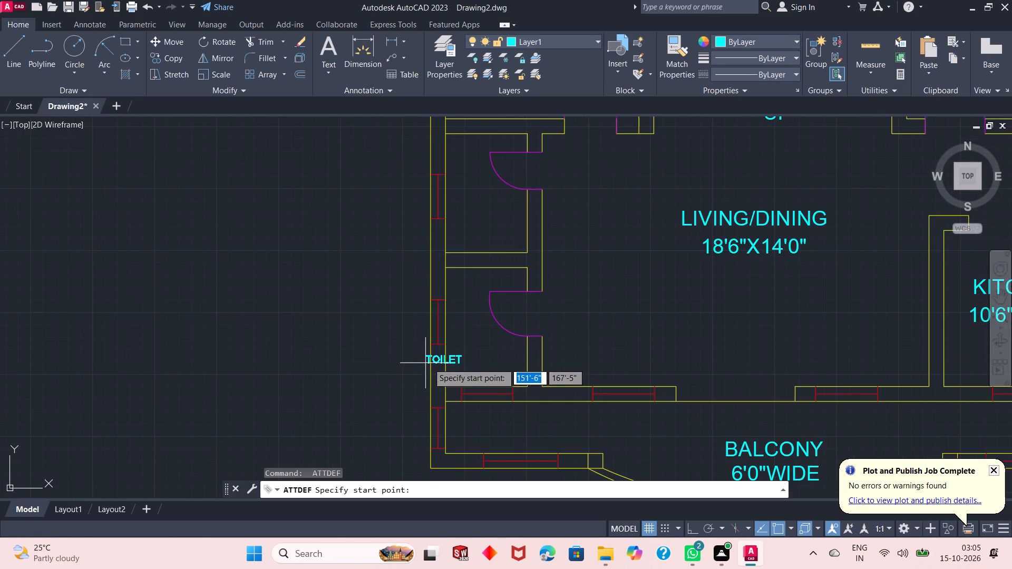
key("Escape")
Place an attribute definition tagged TOILET with 9" text height in the lower of the two small rooms along the plan's west wall.
key("space")
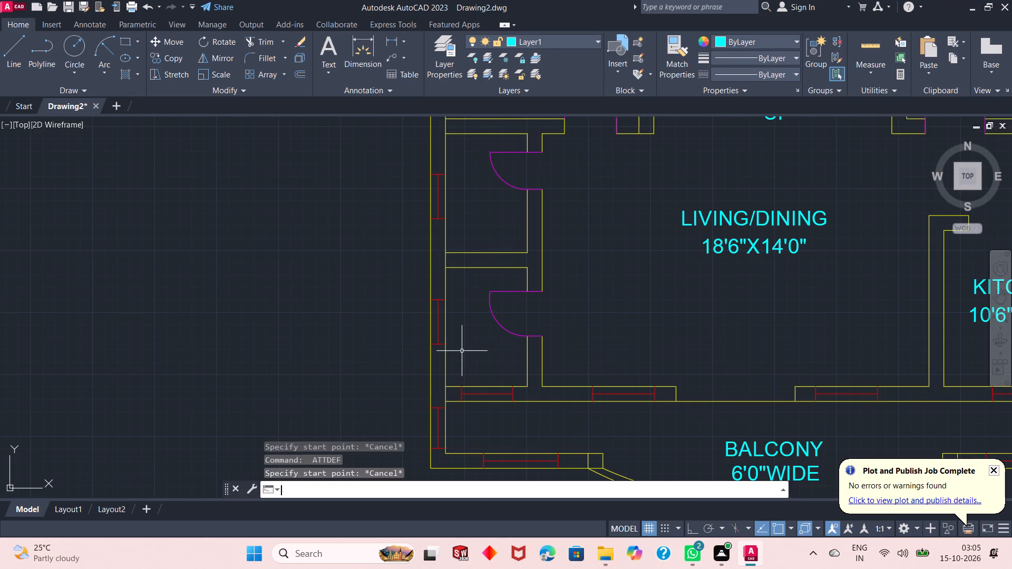
type("TOILE")
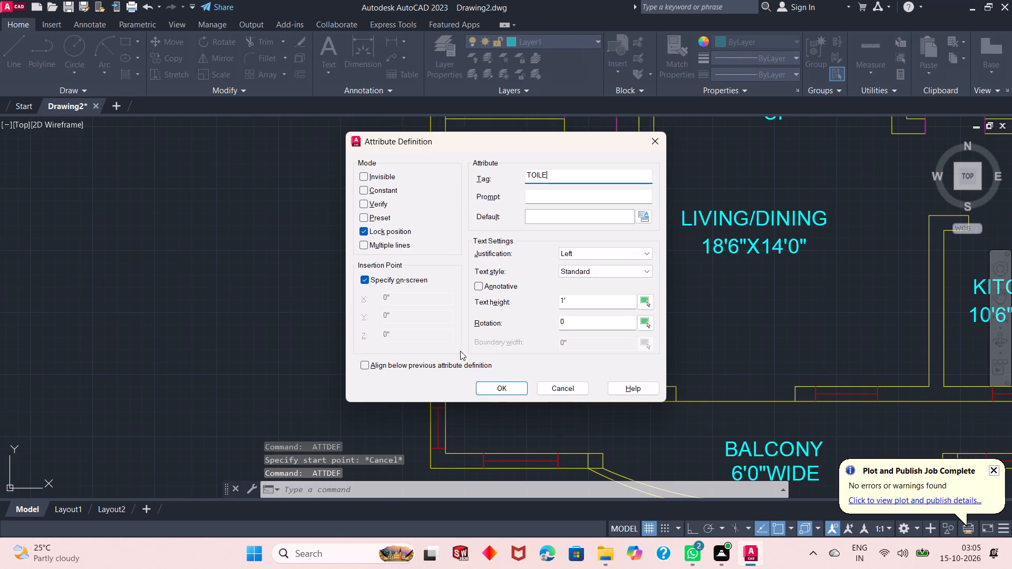
key("t")
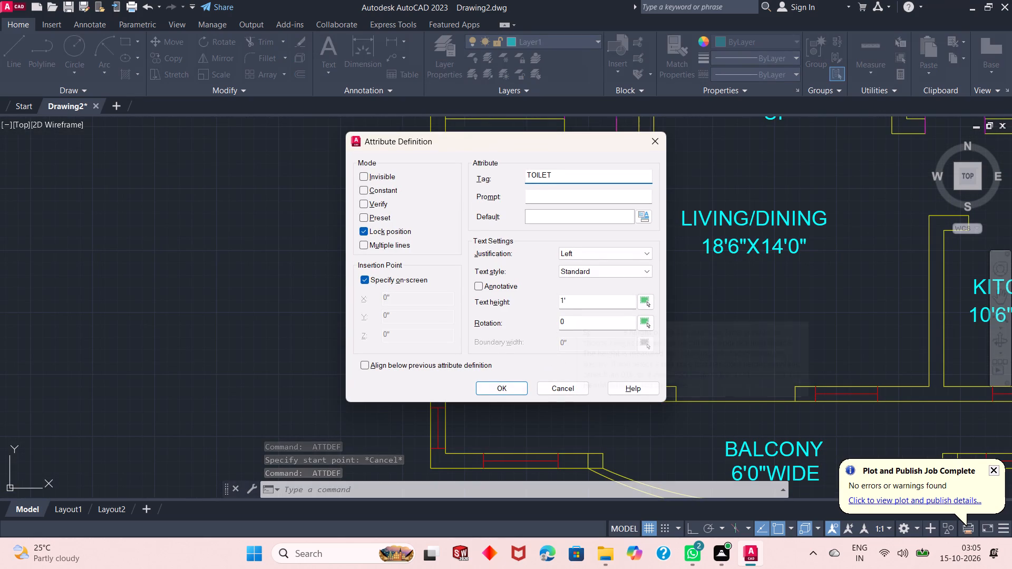
left_click(575, 302)
key("BackSpace")
key("BackSpace")
key("BackSpace")
type("9\"")
key("Return")
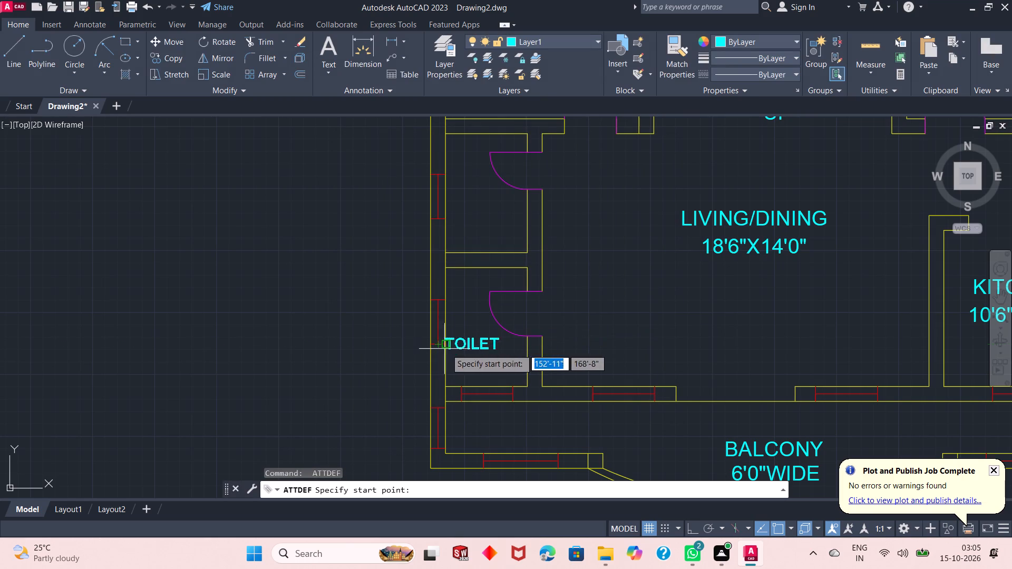
scroll(453, 349, "up", 1)
left_click(456, 351)
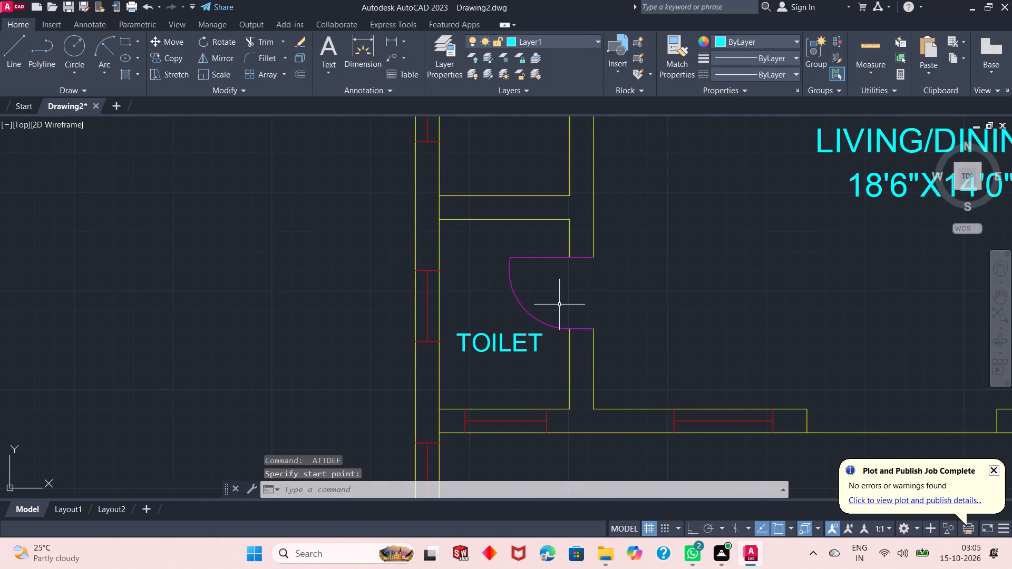
Place the size tag 5'6"X8'0" as an attribute definition directly below the TOILET label in the lower toilet.
key("space")
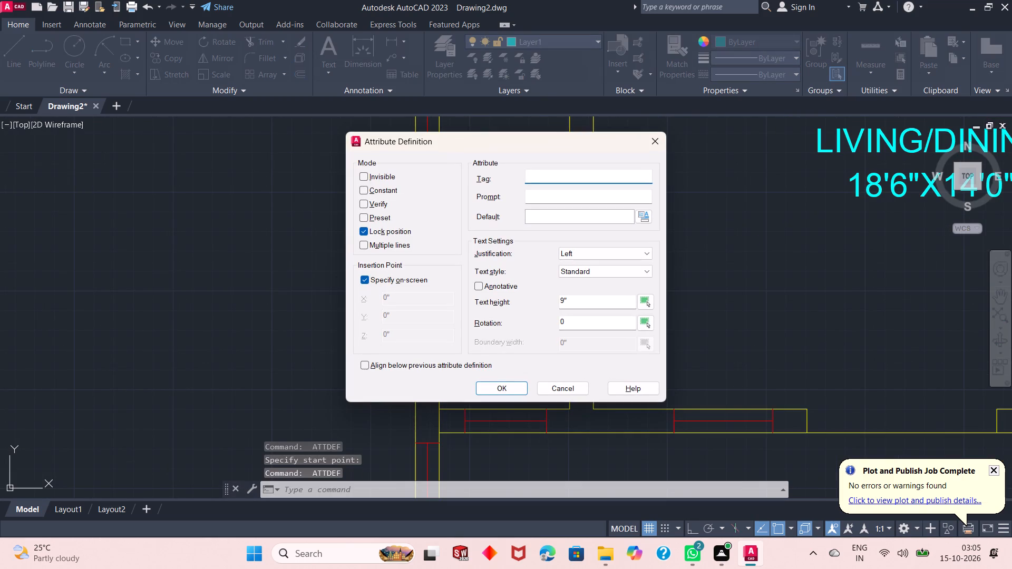
type("5'6\"X")
type("8'0\"")
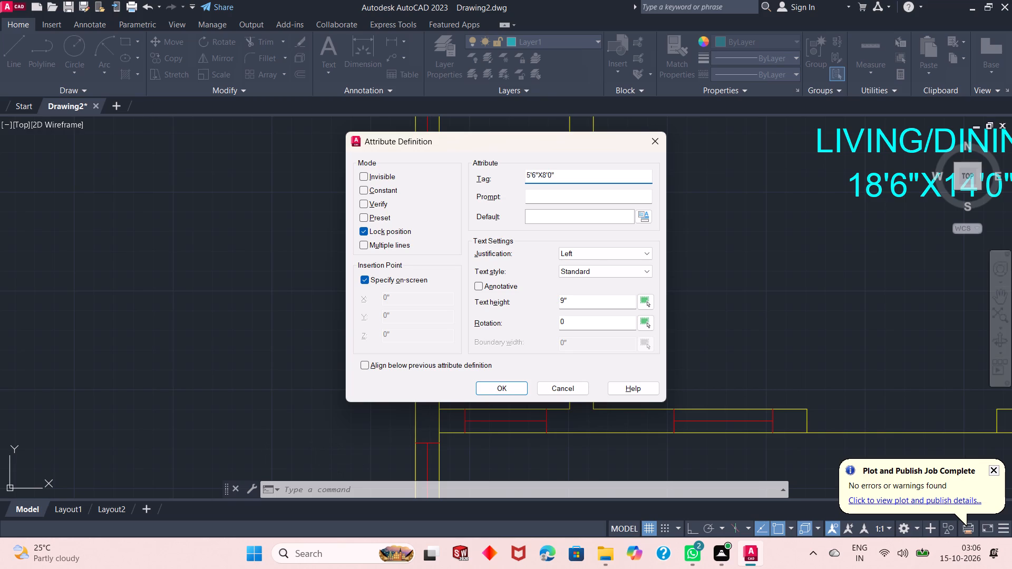
key("Return")
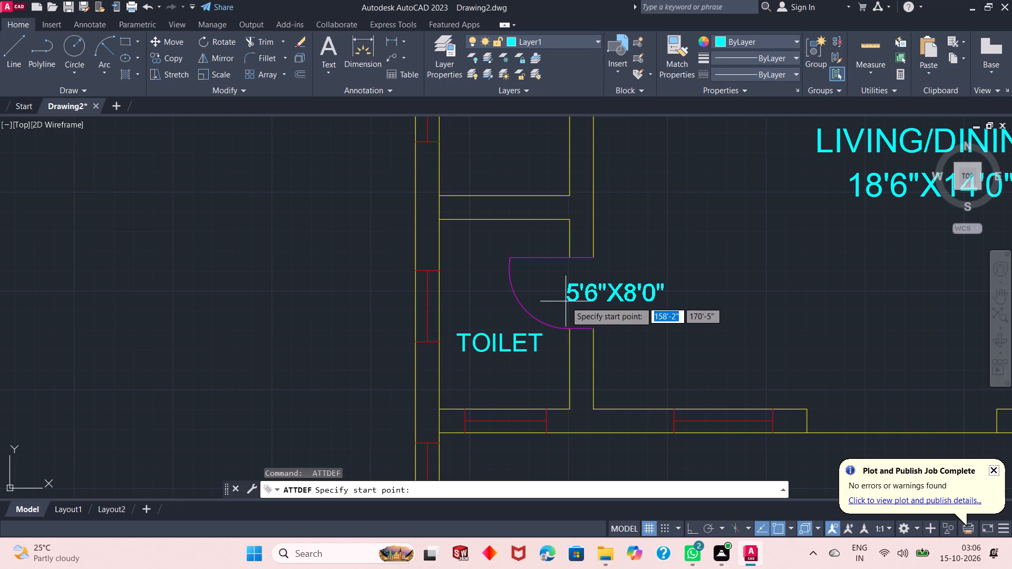
scroll(532, 260, "down", 2)
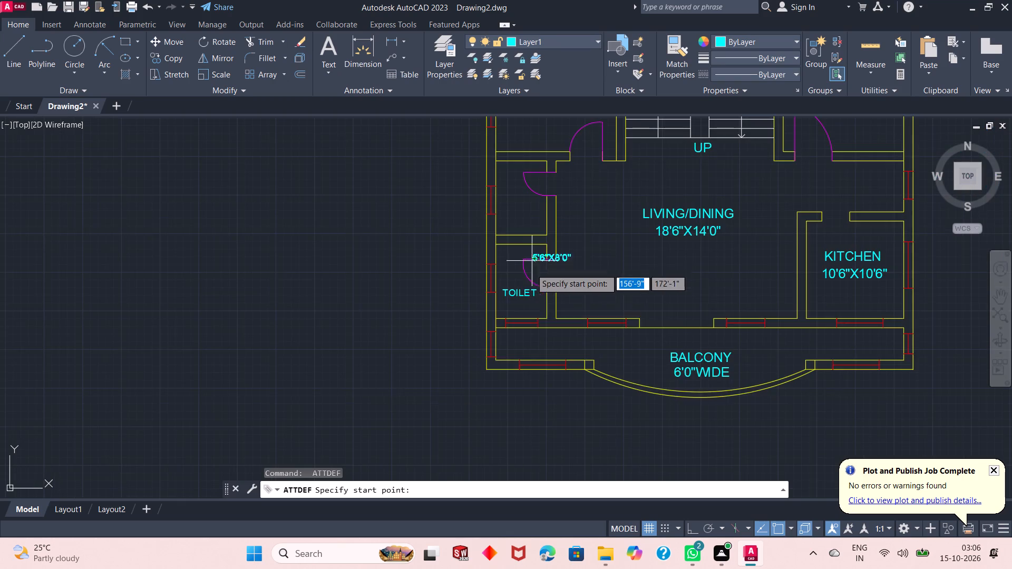
scroll(506, 319, "up", 3)
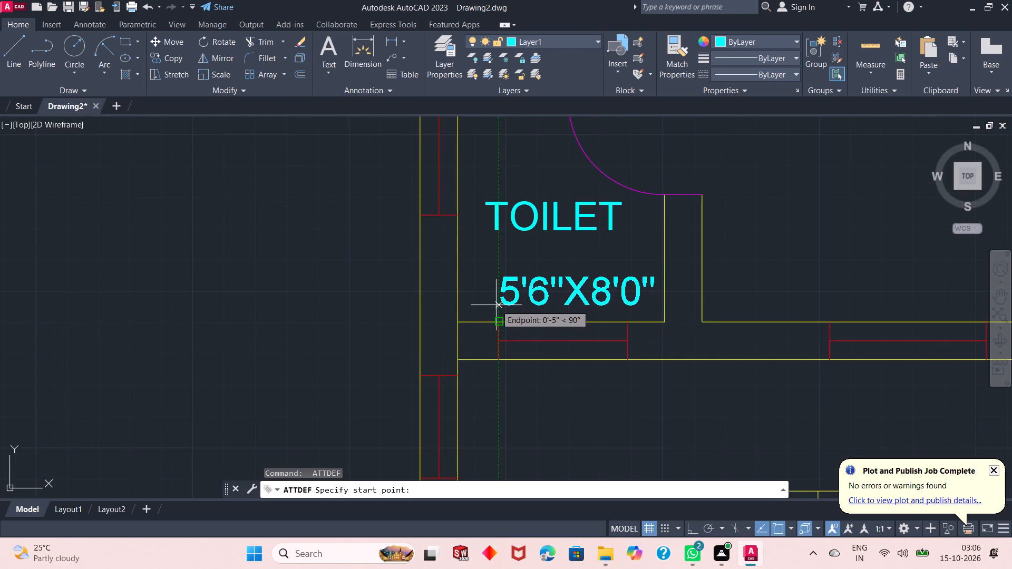
left_click(476, 275)
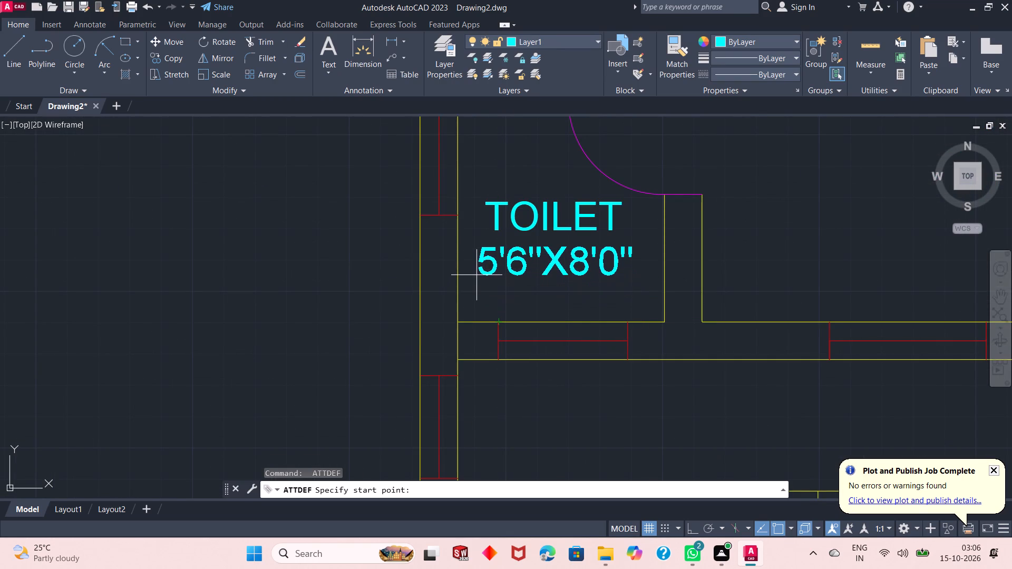
Place an attribute definition tagged TOILET in the small room below BEDROOM1, keeping the 9" text height.
scroll(567, 334, "down", 3)
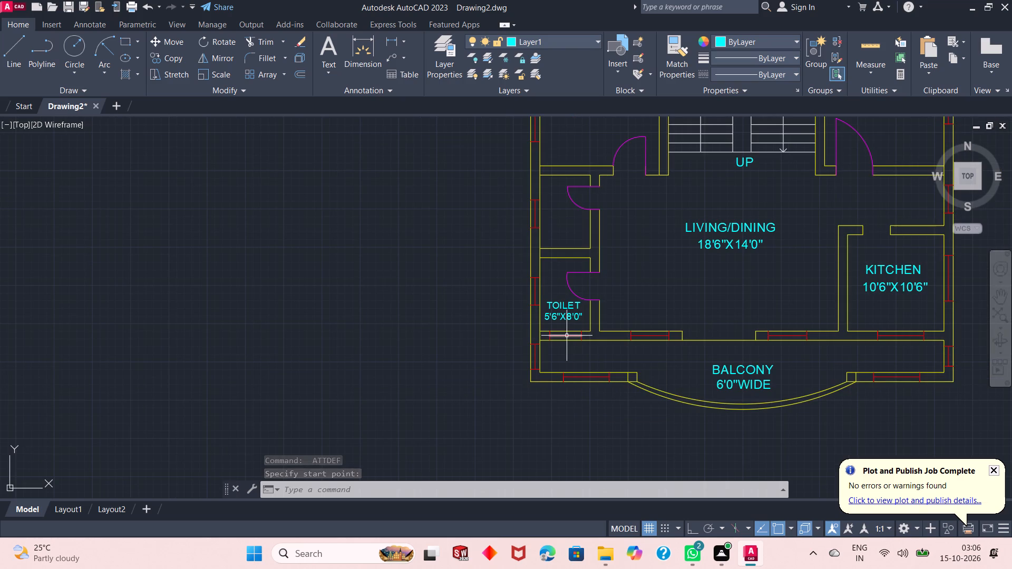
key("space")
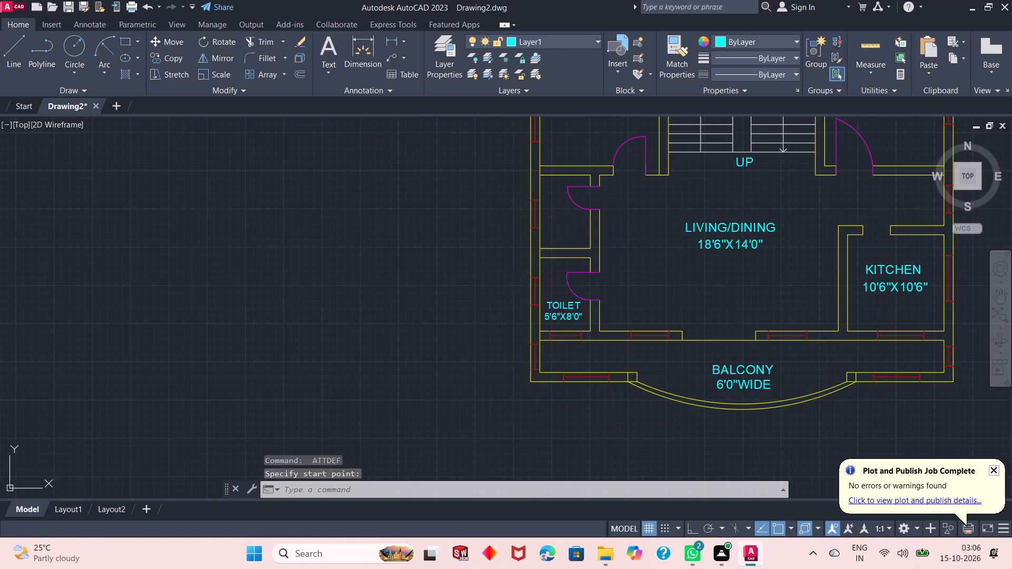
type("TOILET")
key("Return")
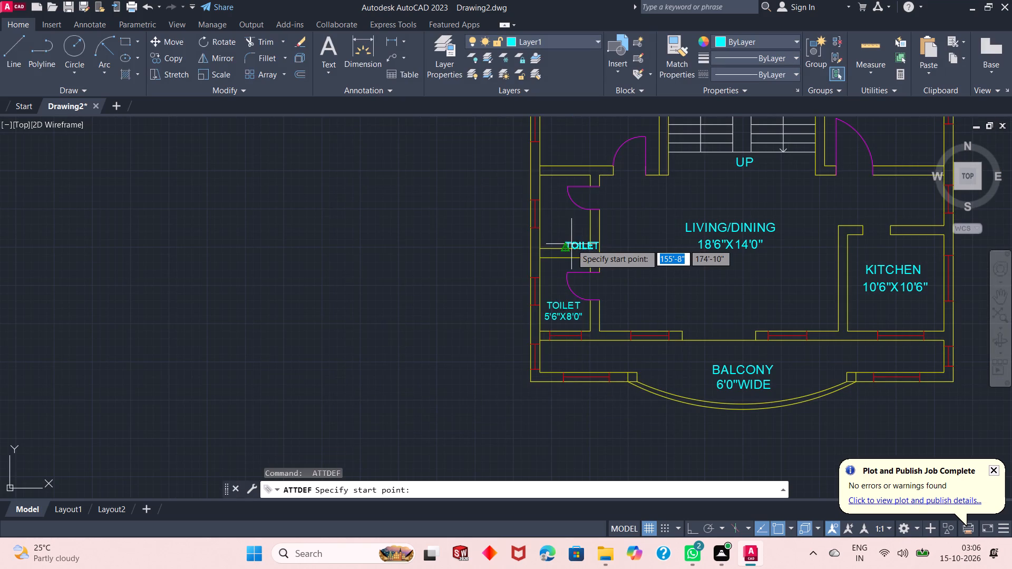
scroll(571, 244, "up", 3)
scroll(538, 284, "down", 2)
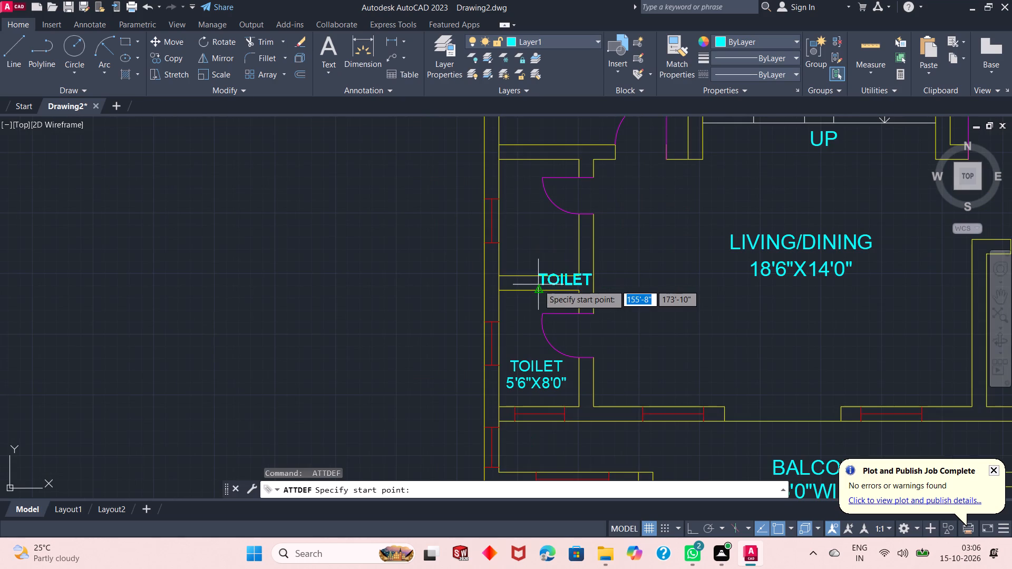
scroll(543, 268, "up", 2)
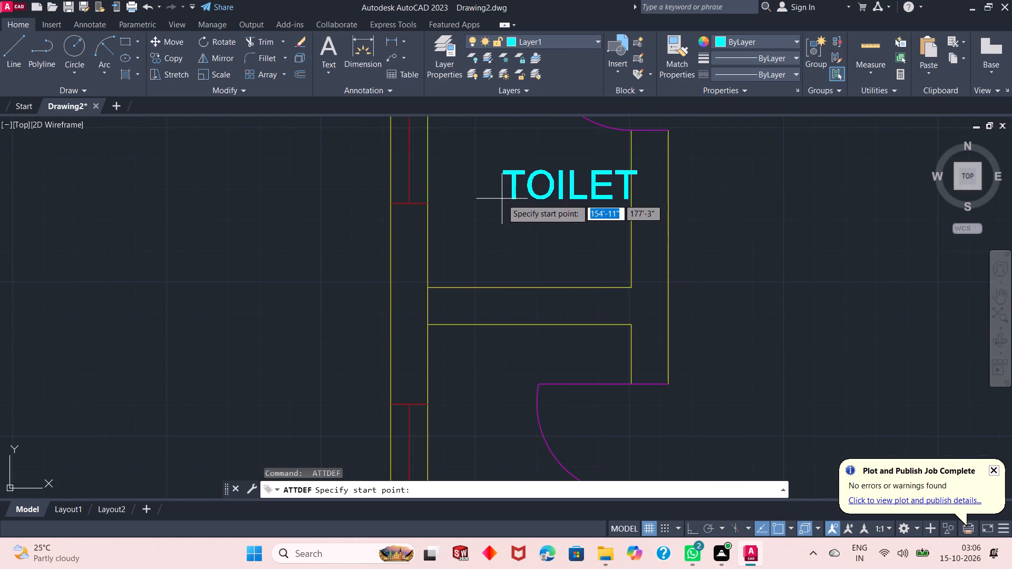
left_click(474, 169)
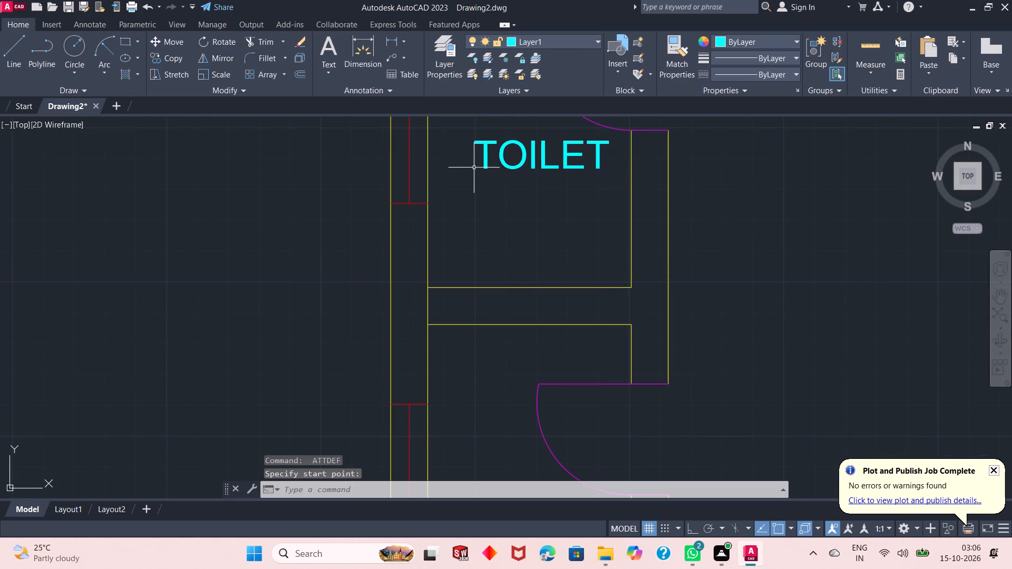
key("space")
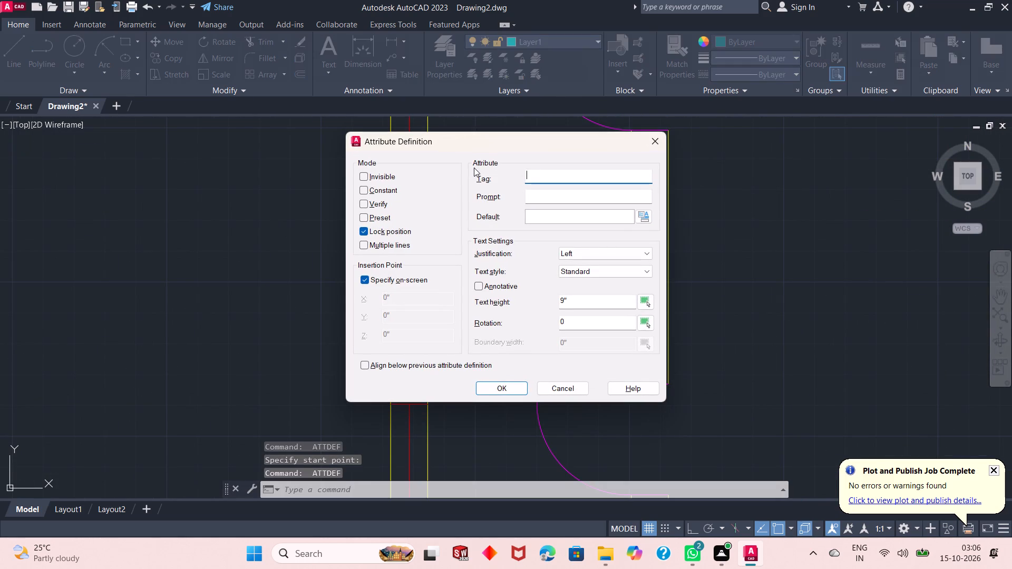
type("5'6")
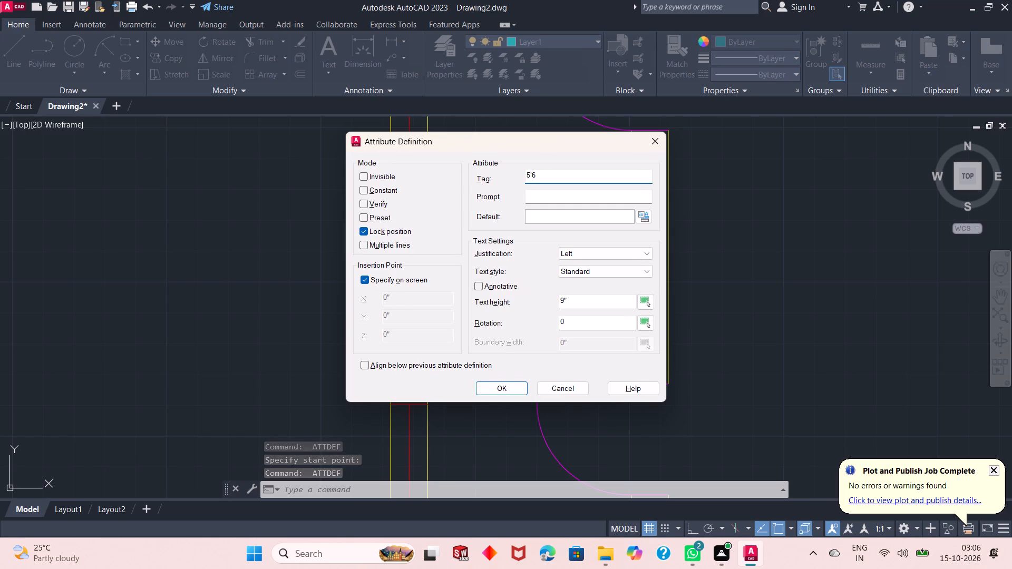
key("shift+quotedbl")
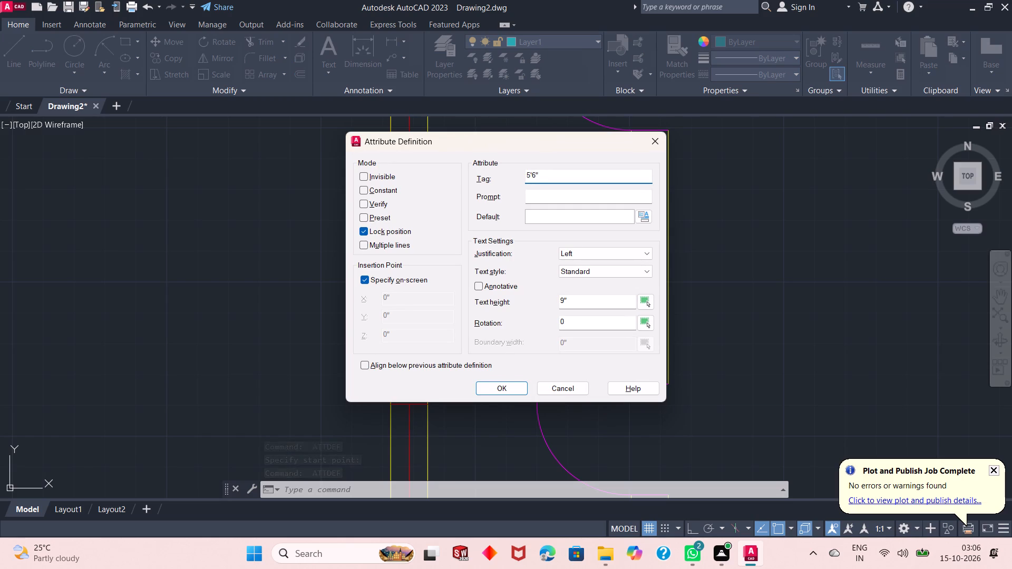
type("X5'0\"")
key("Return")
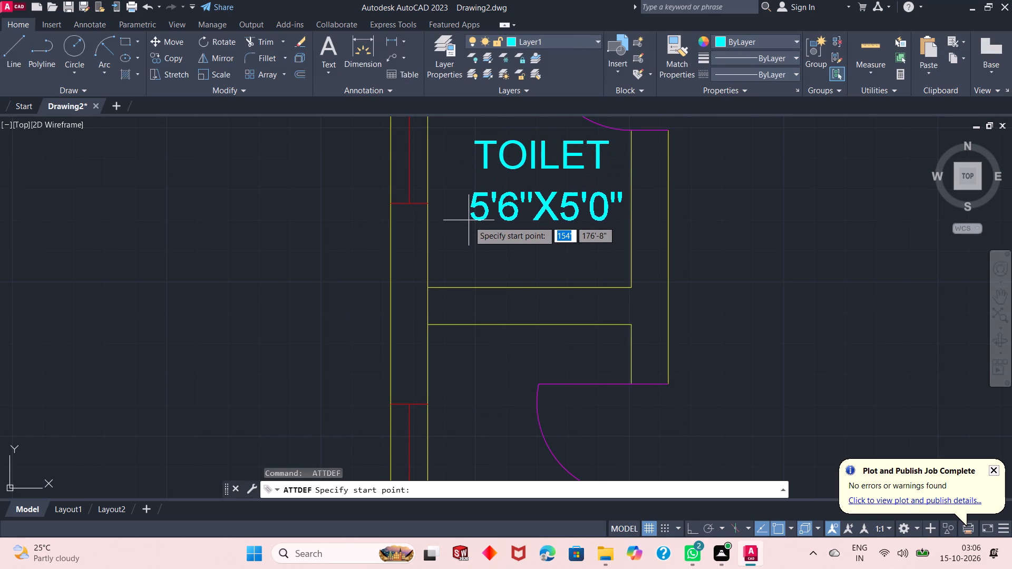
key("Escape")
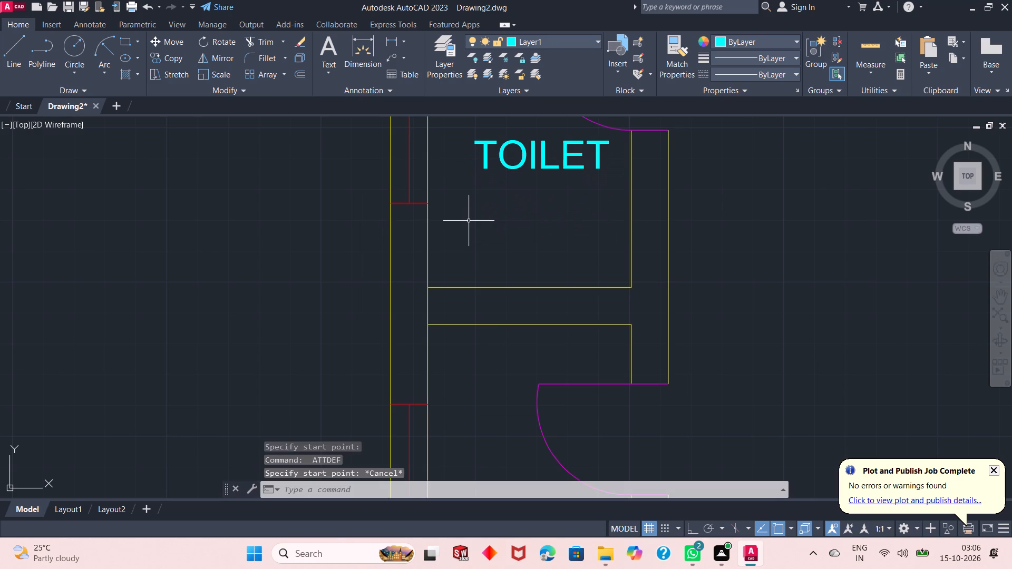
Place the size tag 5'6"X8'0" as an attribute definition directly below the upper TOILET label.
key("space")
type("5'6\"X8'0\"")
key("Return")
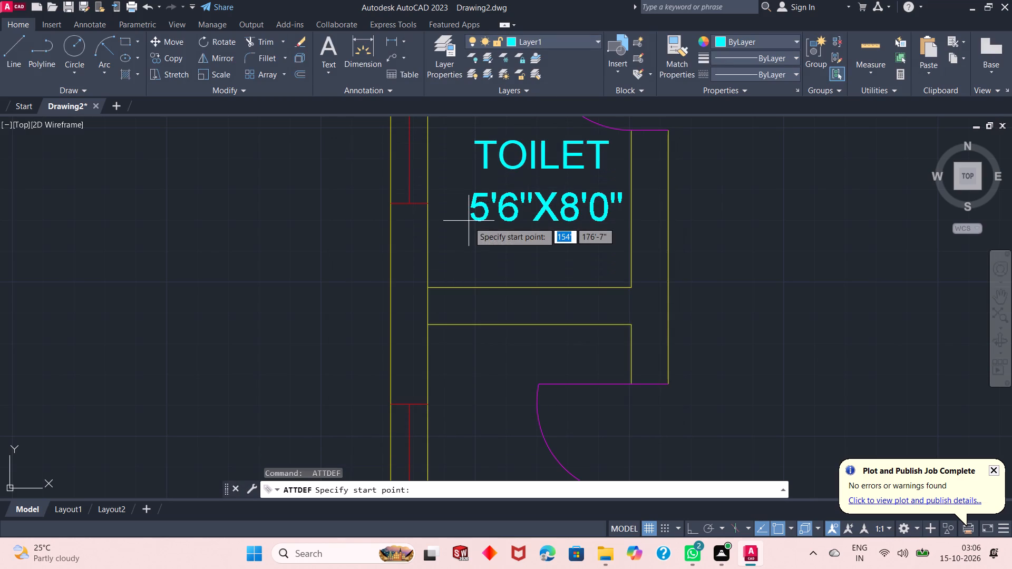
left_click(464, 218)
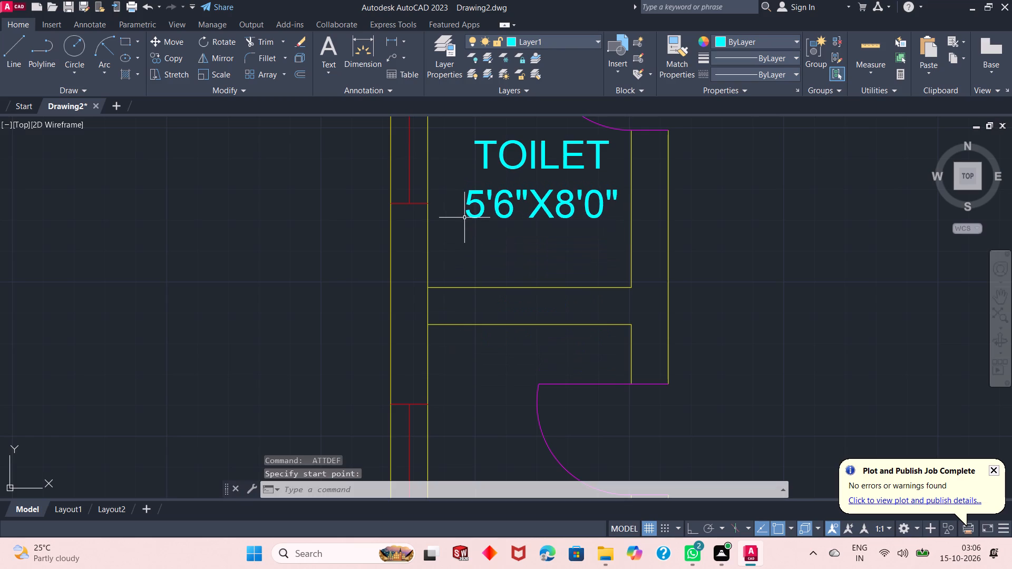
scroll(485, 224, "down", 2)
key("Escape")
Make layer 0 the current layer.
scroll(485, 224, "down", 1)
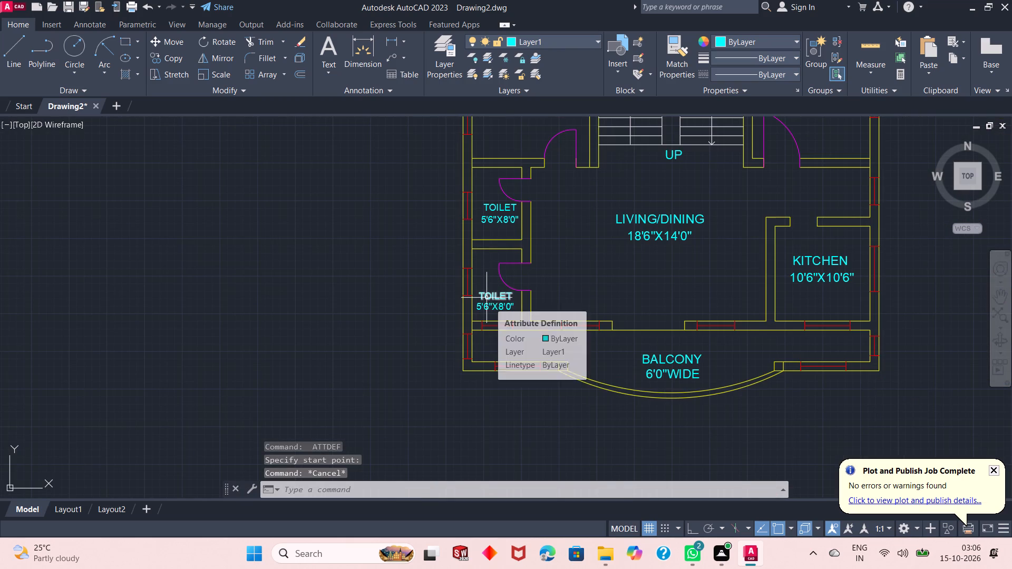
scroll(486, 298, "down", 1)
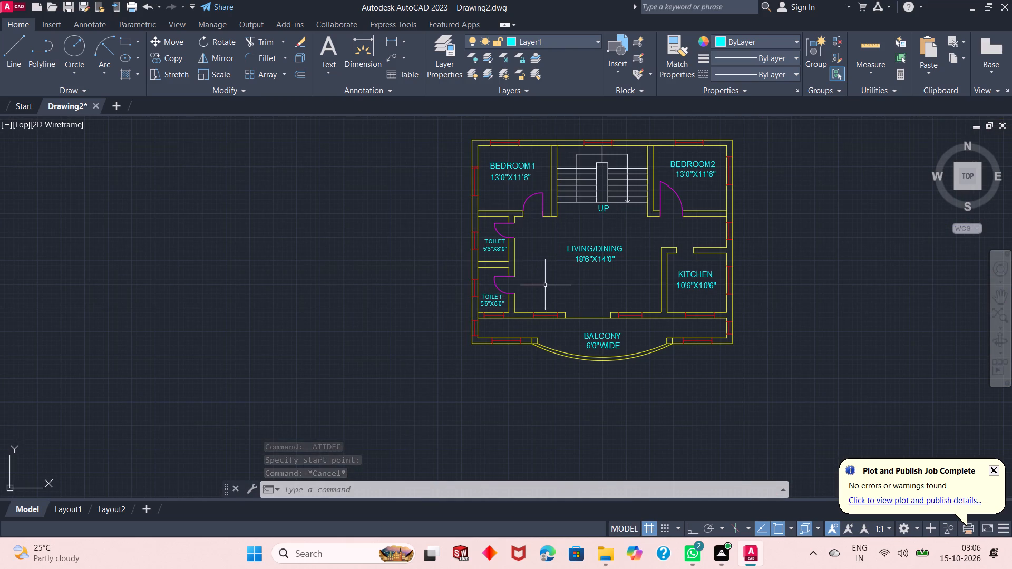
scroll(540, 285, "down", 1)
scroll(606, 252, "up", 1)
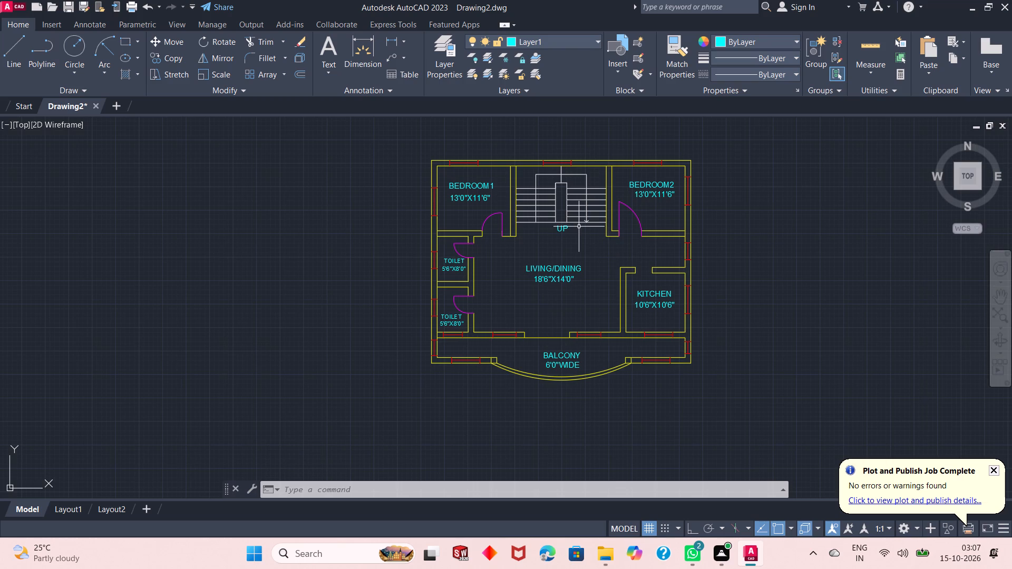
scroll(558, 321, "down", 1)
scroll(567, 223, "up", 1)
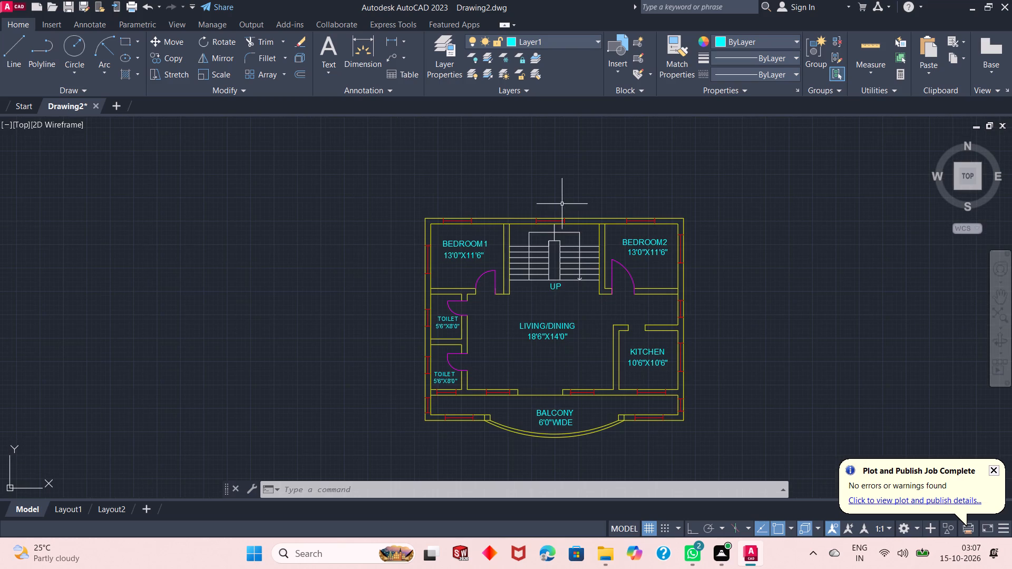
left_click(541, 40)
left_click(548, 55)
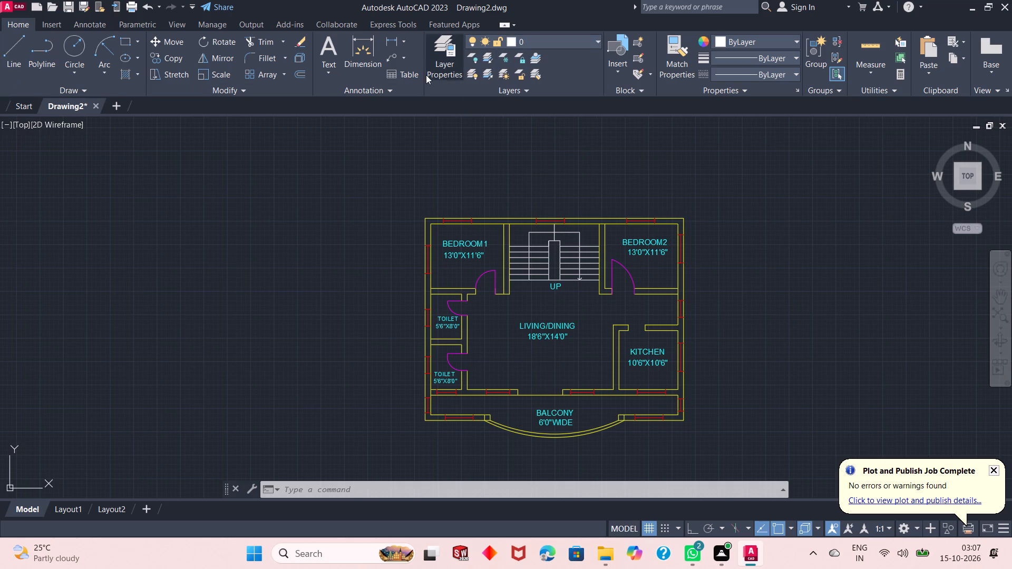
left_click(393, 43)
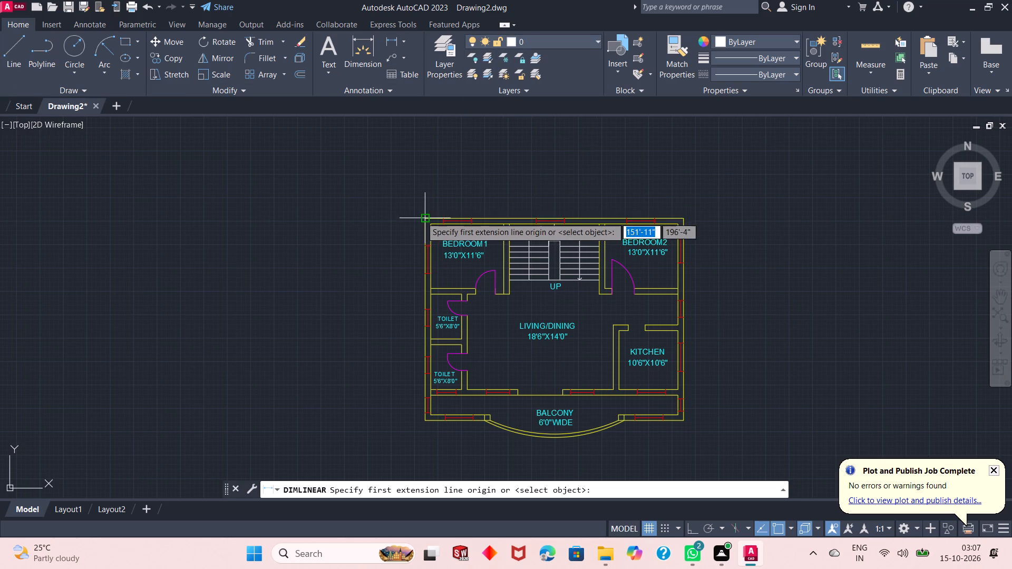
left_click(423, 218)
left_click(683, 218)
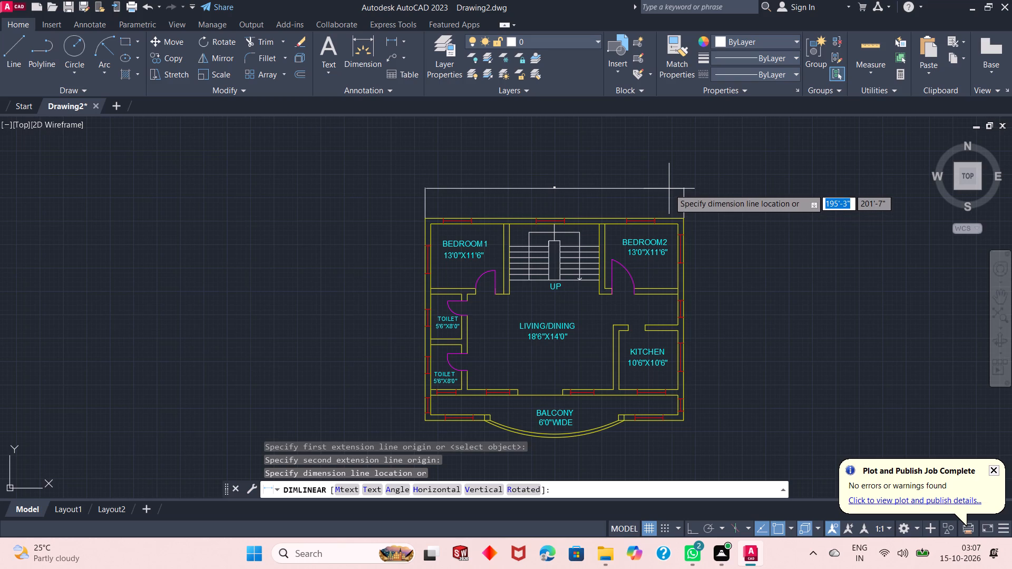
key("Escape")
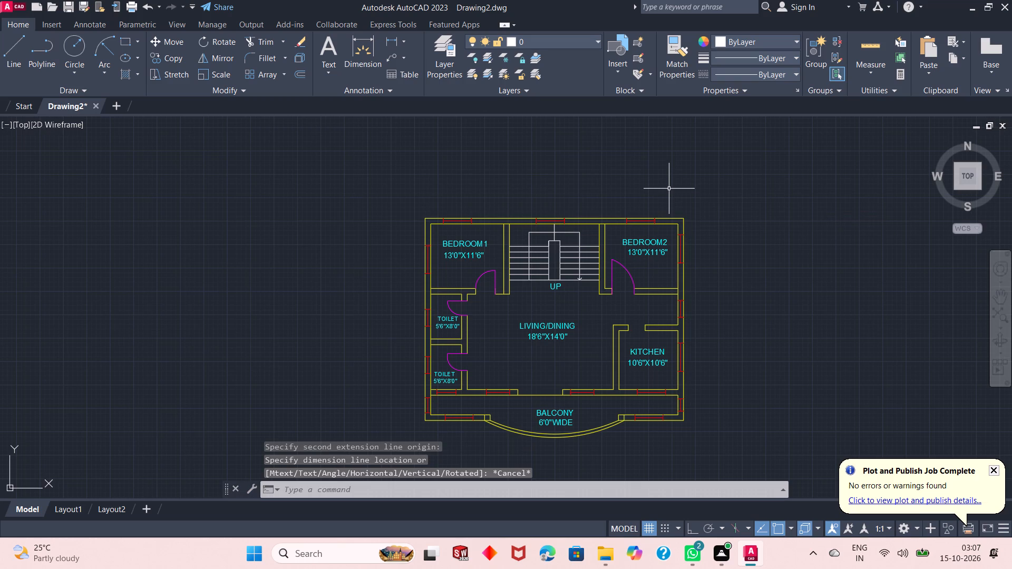
Set the ISO-25 dimension style's text height to 1' and make that style current.
key("d")
key("Return")
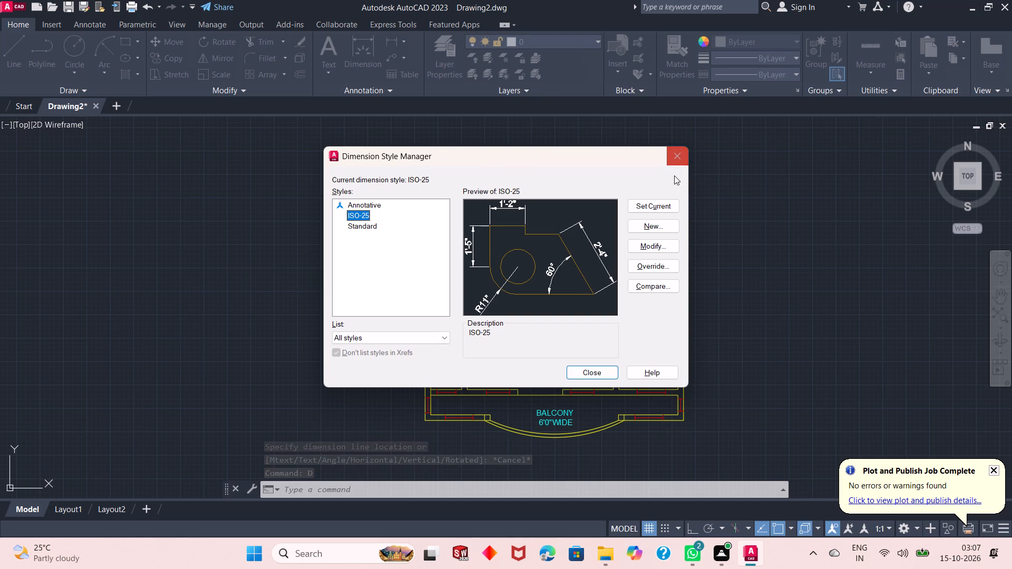
left_click(644, 243)
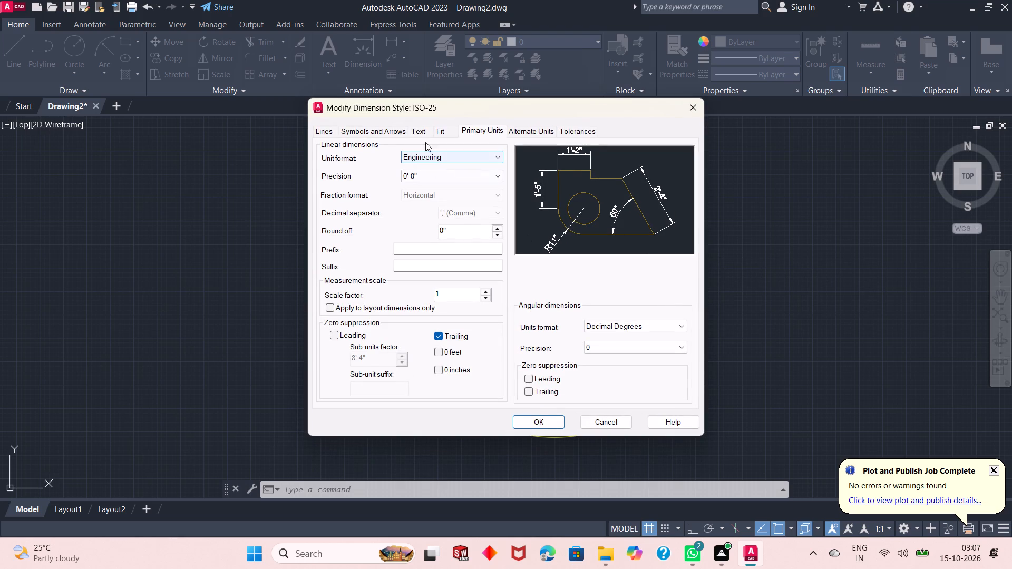
left_click(421, 132)
left_click(483, 223)
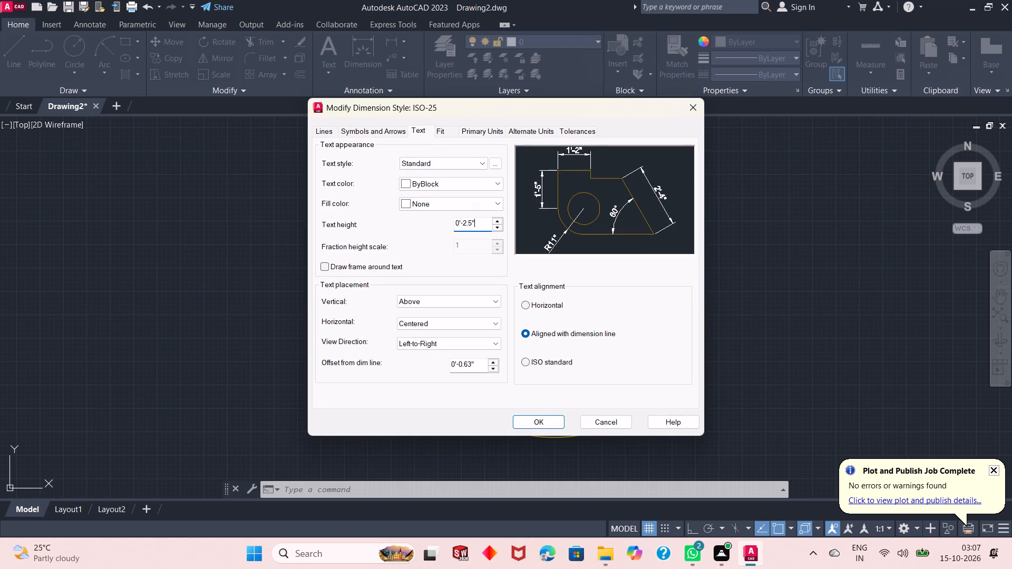
key("BackSpace")
key("BackSpace")
key("BackSpace")
key("BackSpace")
key("BackSpace")
key("BackSpace")
key("BackSpace")
key("BackSpace")
key("BackSpace")
key("BackSpace")
key("BackSpace")
key("BackSpace")
key("BackSpace")
key("BackSpace")
key("BackSpace")
type("1'")
key("Return")
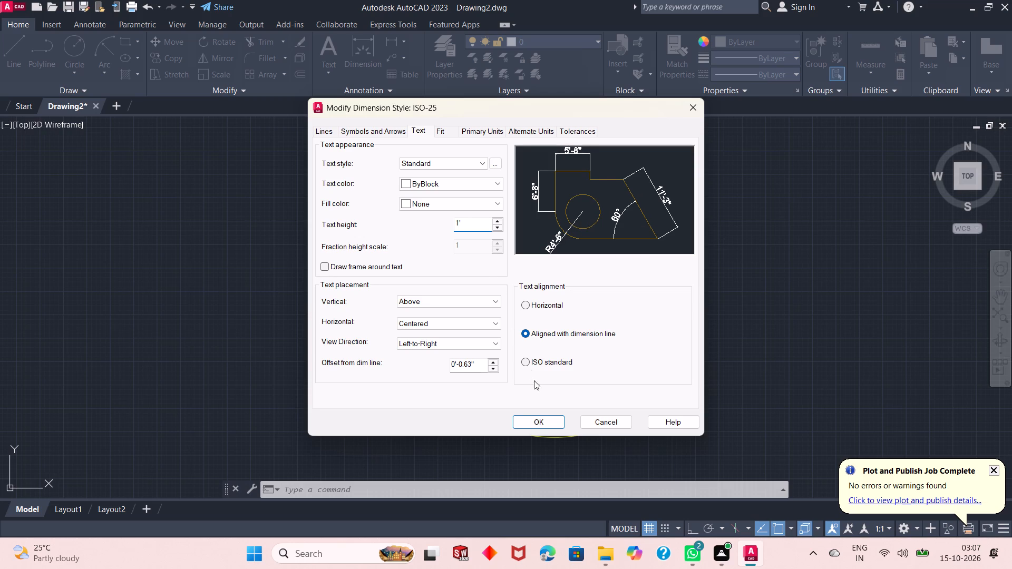
left_click(540, 424)
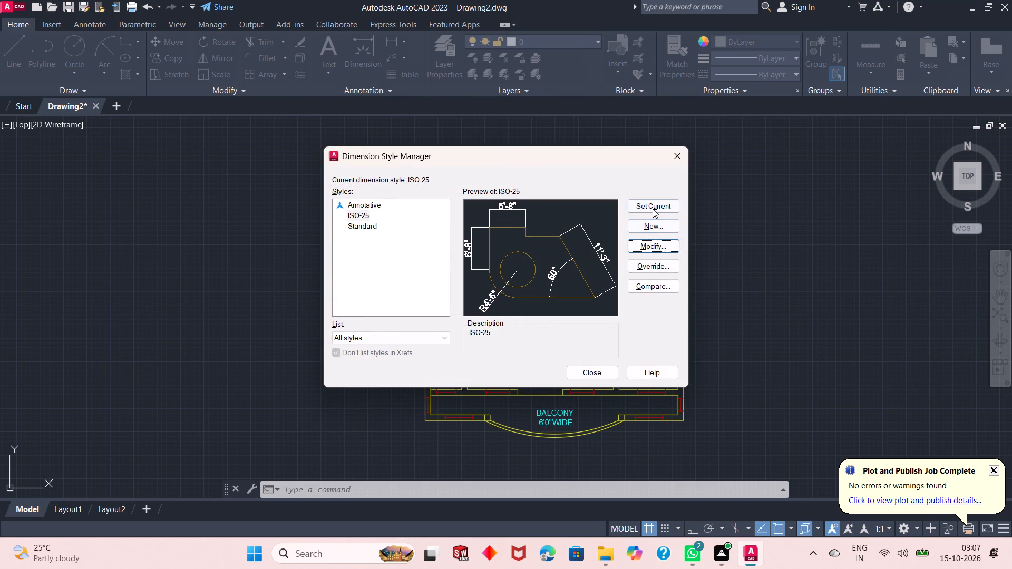
left_click(653, 209)
left_click(669, 158)
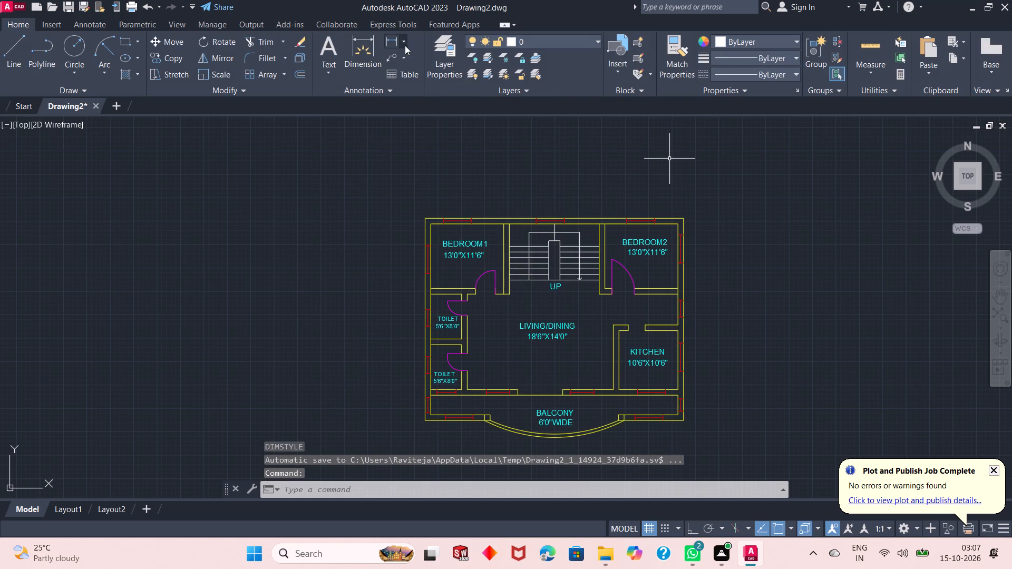
Add a horizontal linear dimension across the plan's overall width, placed just above the upper outer wall.
left_click(388, 46)
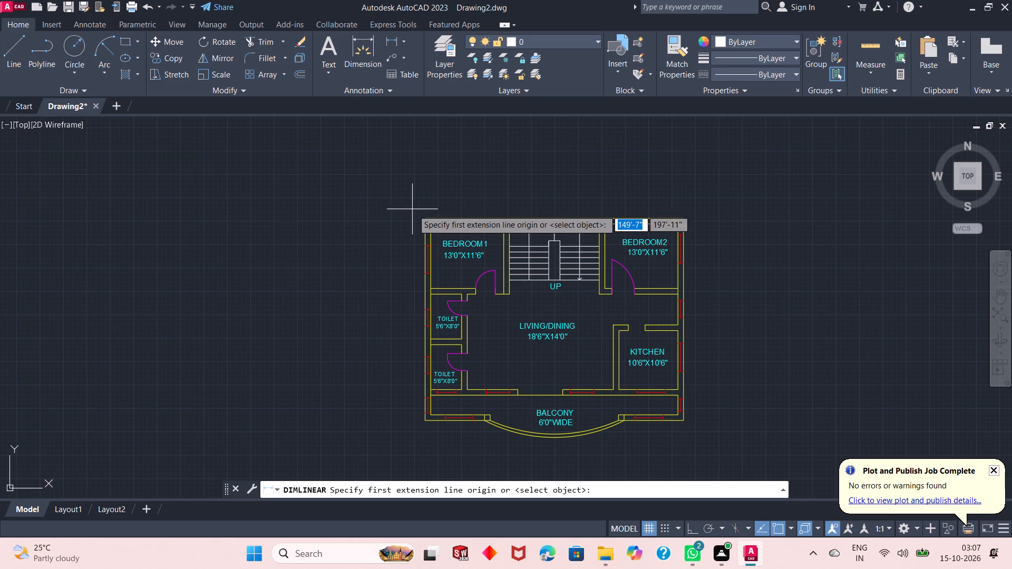
left_click(423, 218)
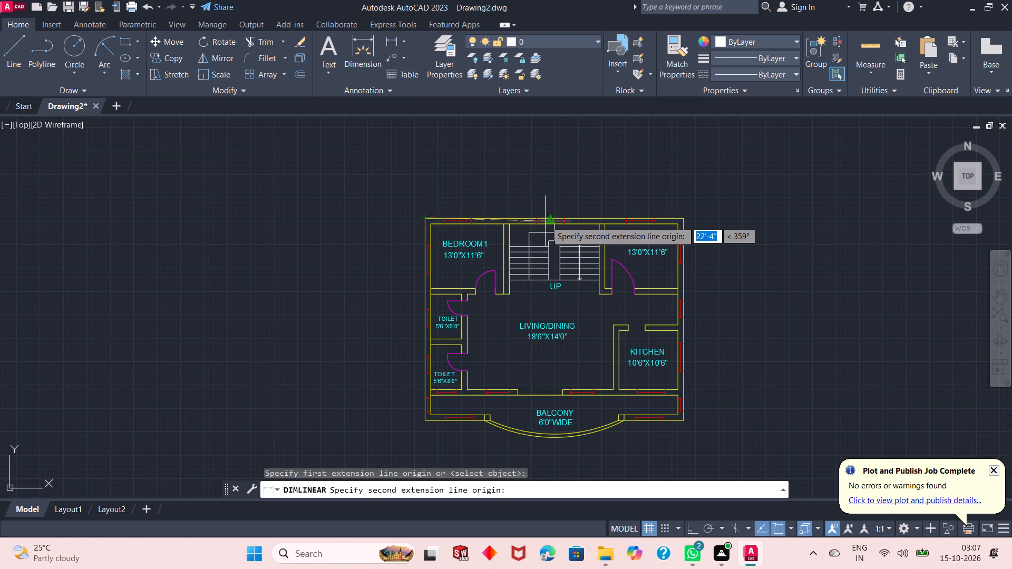
left_click(682, 218)
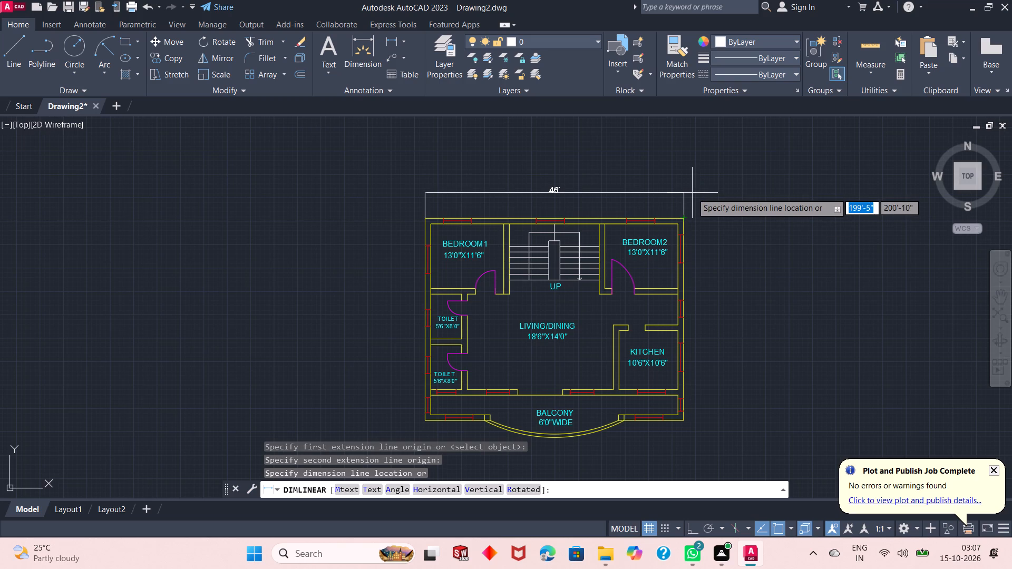
left_click(692, 200)
Add a vertical linear dimension along the full outer wall on the BEDROOM1 and toilet side, placed outside the plan.
scroll(564, 221, "down", 1)
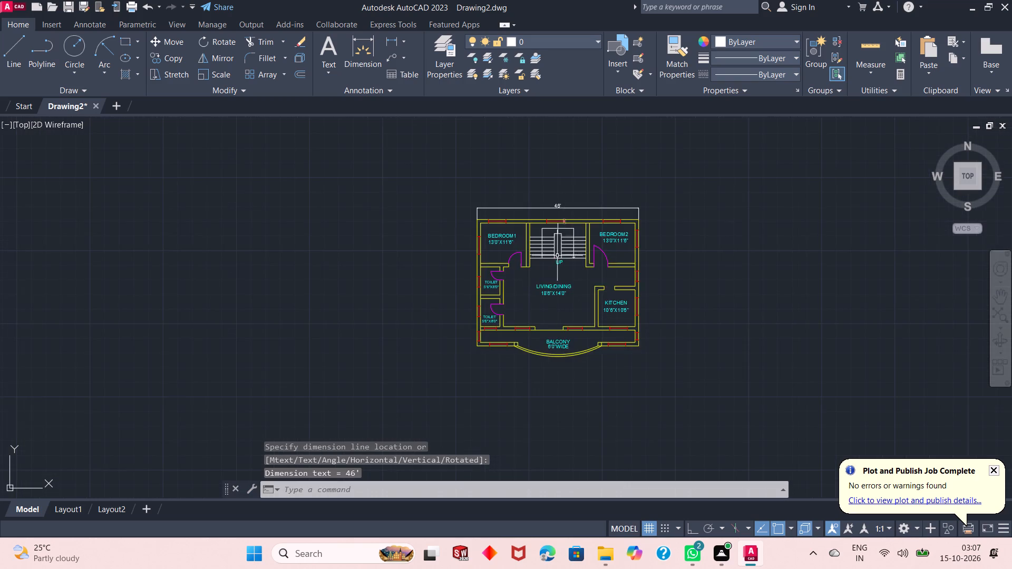
scroll(549, 318, "up", 1)
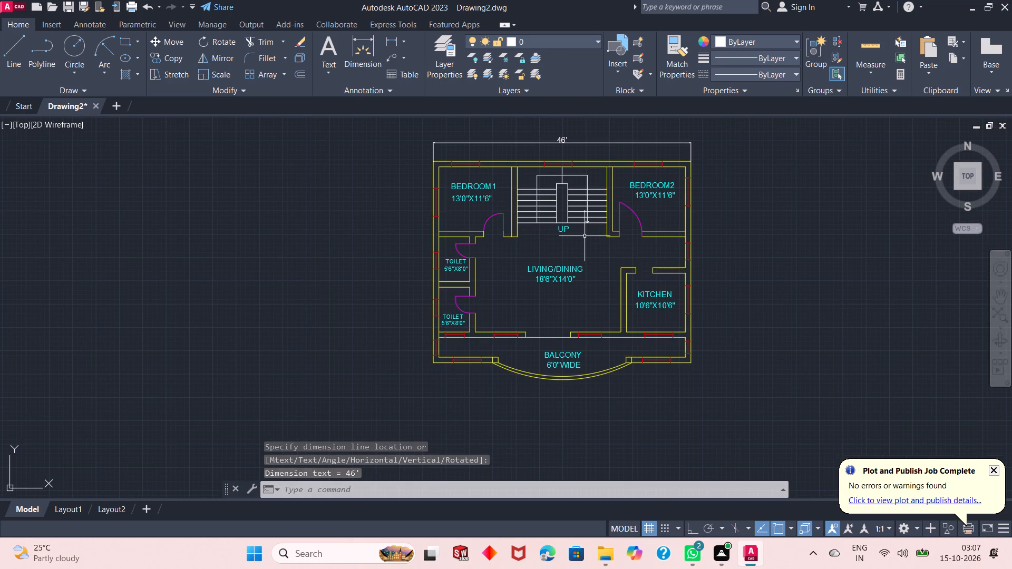
right_click(727, 178)
left_click(762, 182)
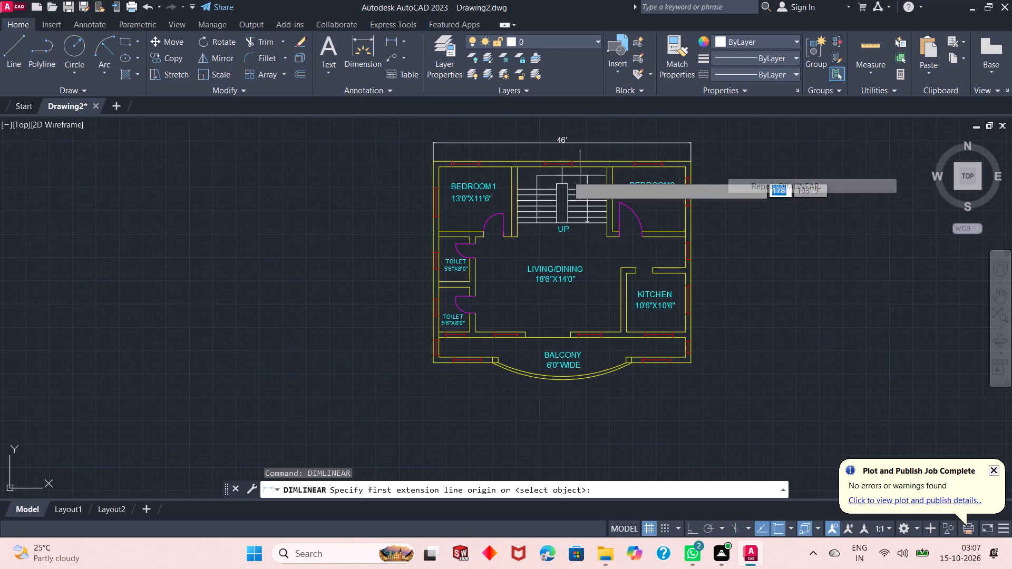
left_click(431, 162)
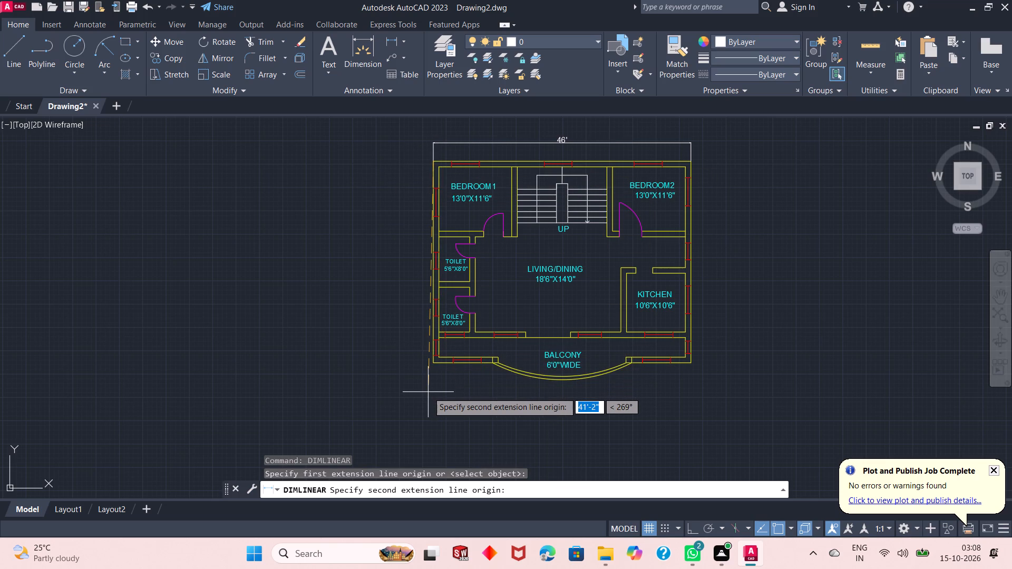
left_click(435, 364)
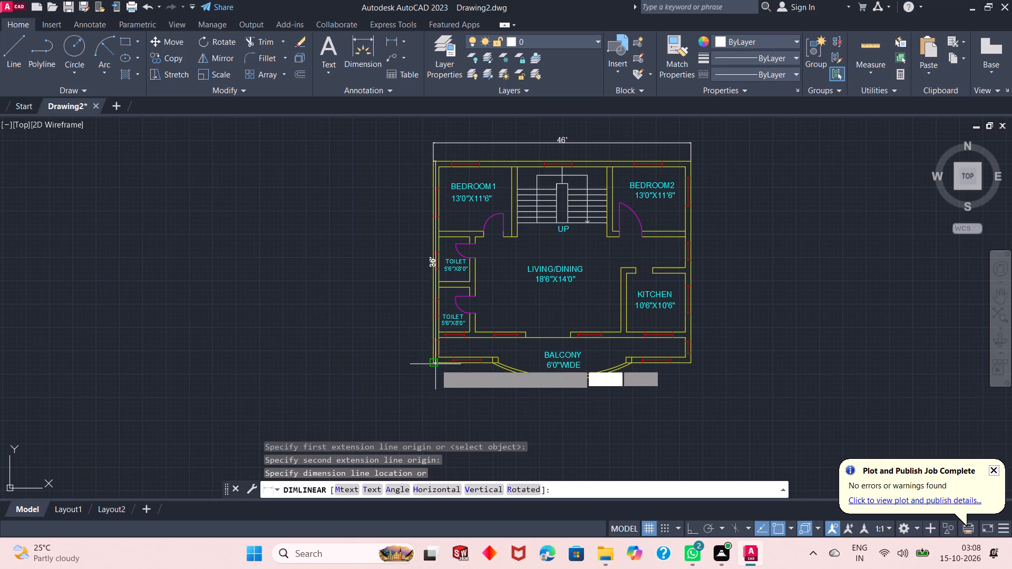
left_click(406, 365)
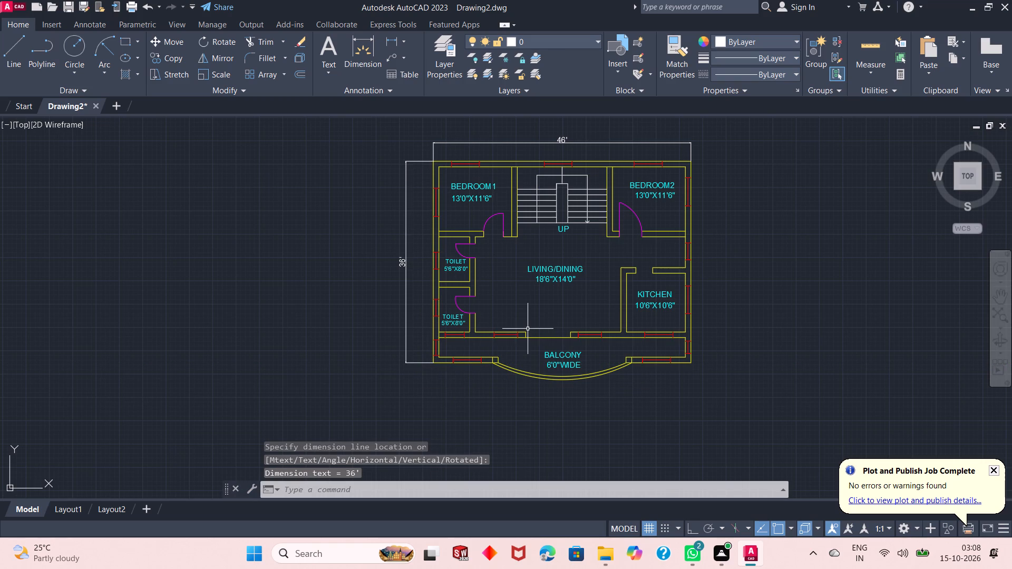
Fill the BEDROOM1 outer corner, upper wall segments between windows and BEDROOM1–staircase wall with a solid hatch in black (0,0,0).
scroll(488, 344, "up", 1)
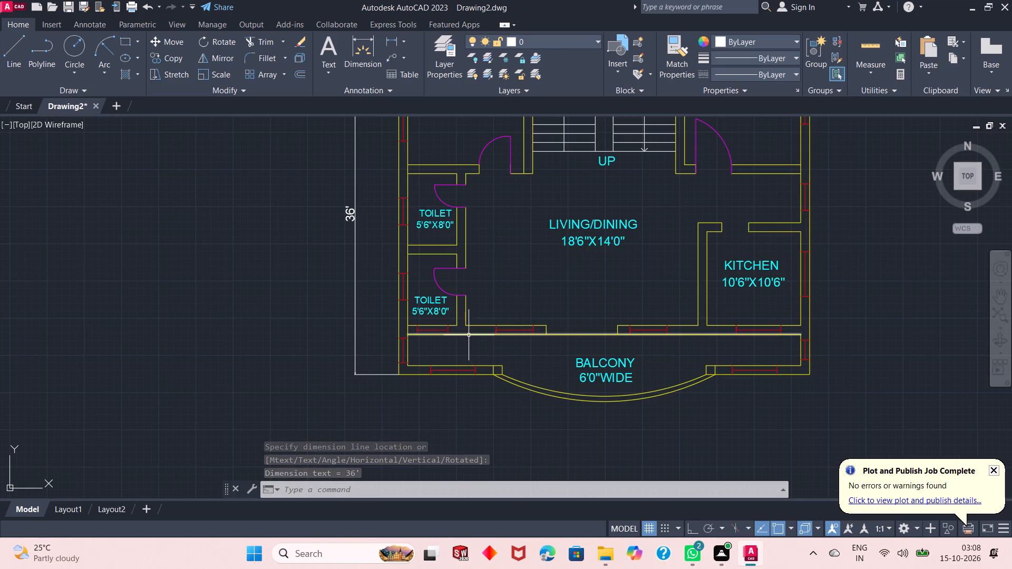
scroll(469, 335, "down", 3)
scroll(485, 308, "up", 2)
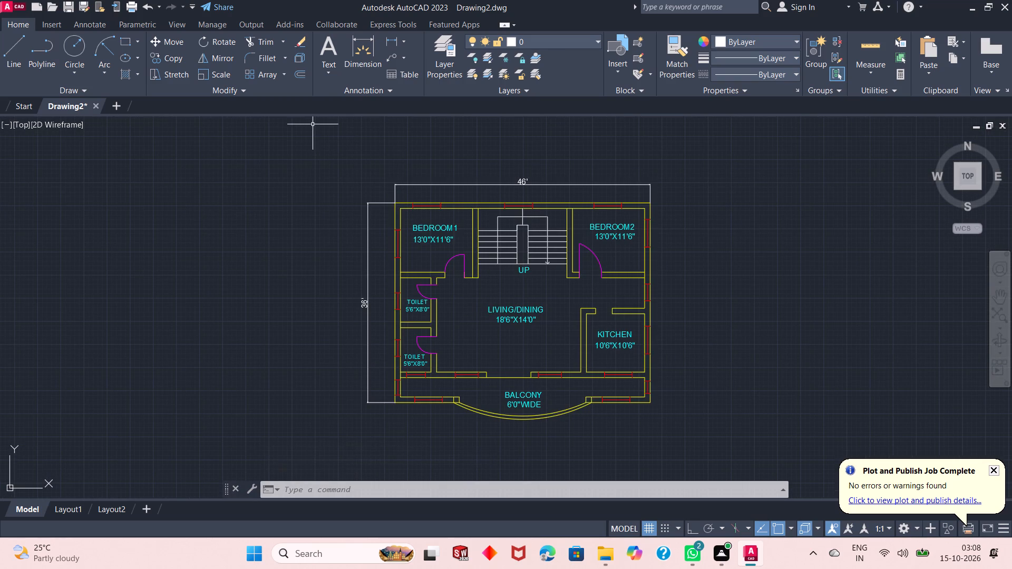
left_click(138, 74)
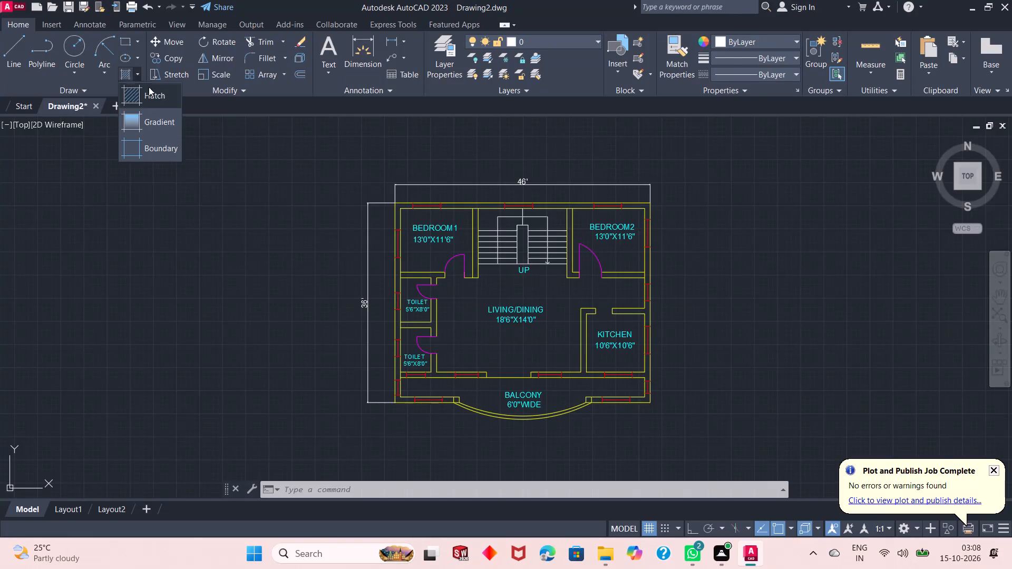
left_click(163, 122)
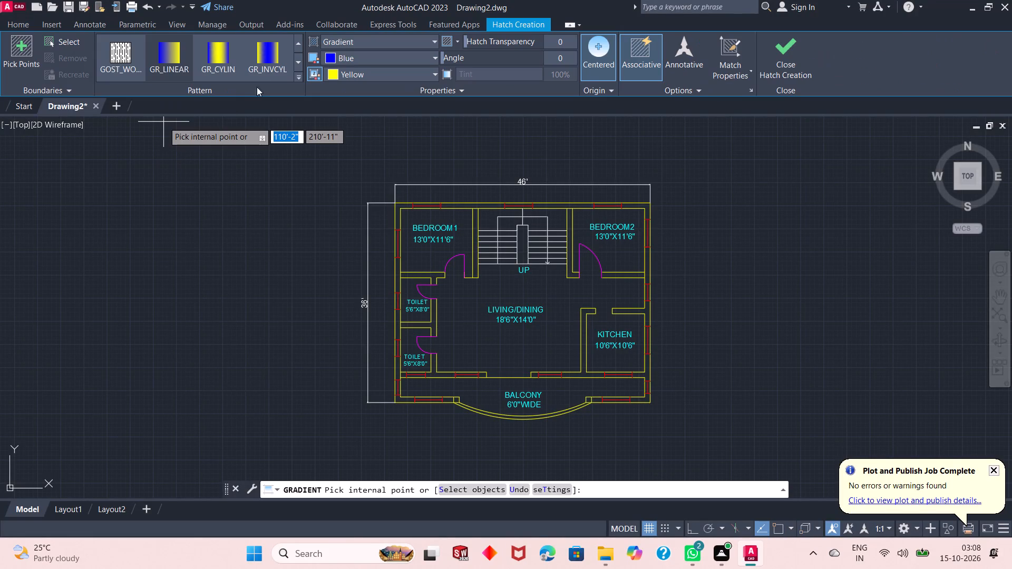
left_click(340, 44)
left_click(349, 58)
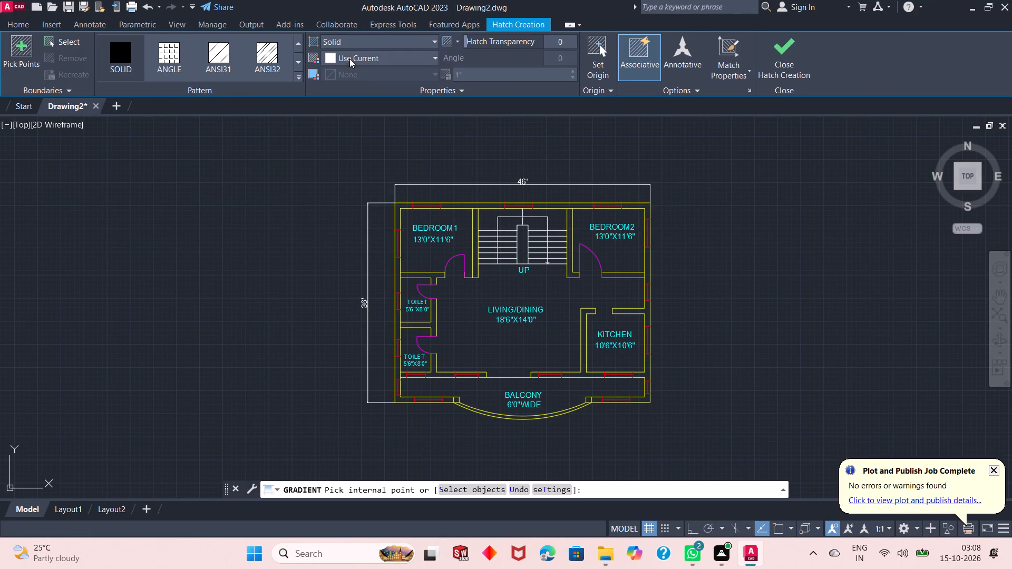
left_click(121, 61)
left_click(391, 57)
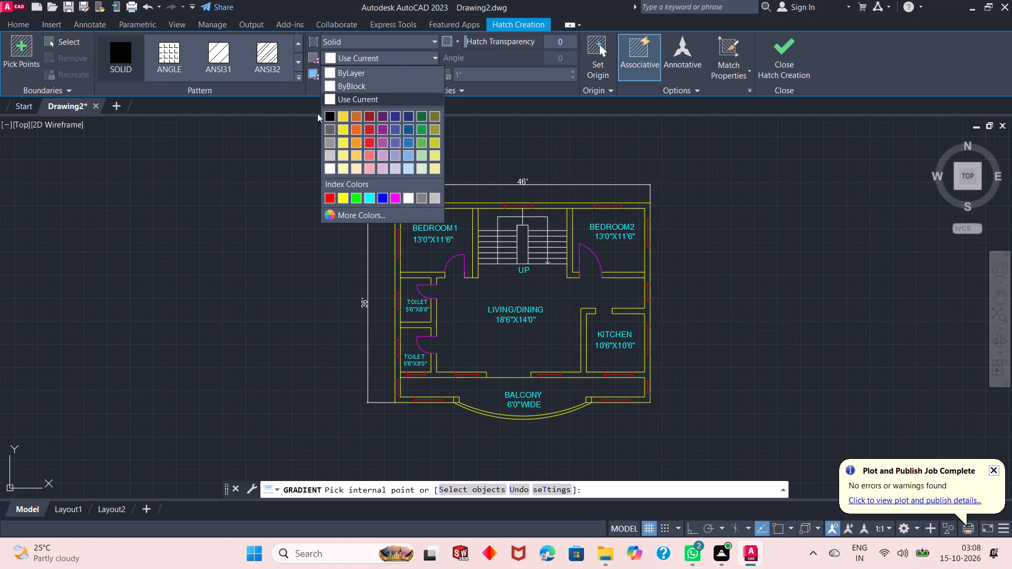
left_click(326, 117)
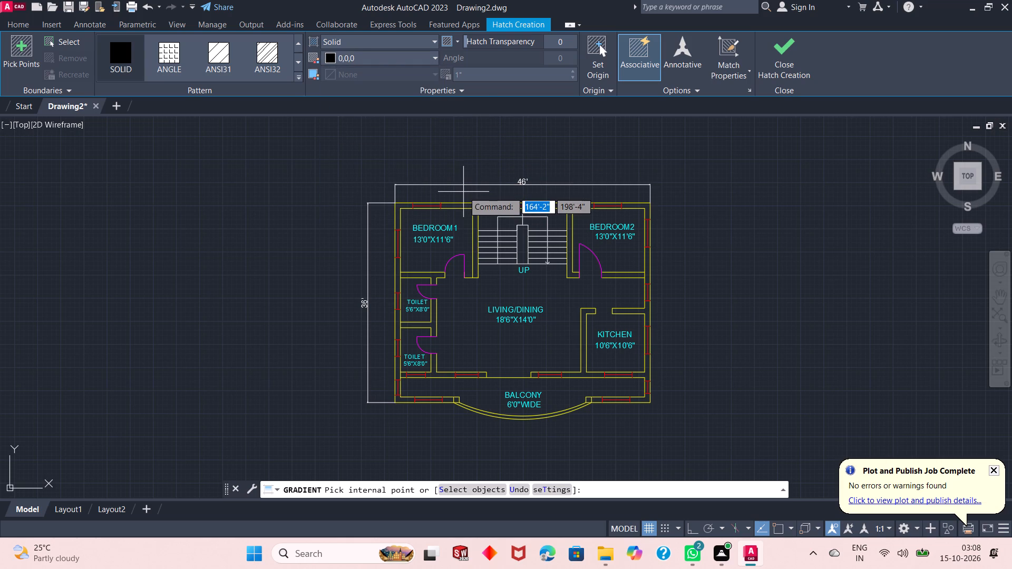
scroll(372, 191, "up", 2)
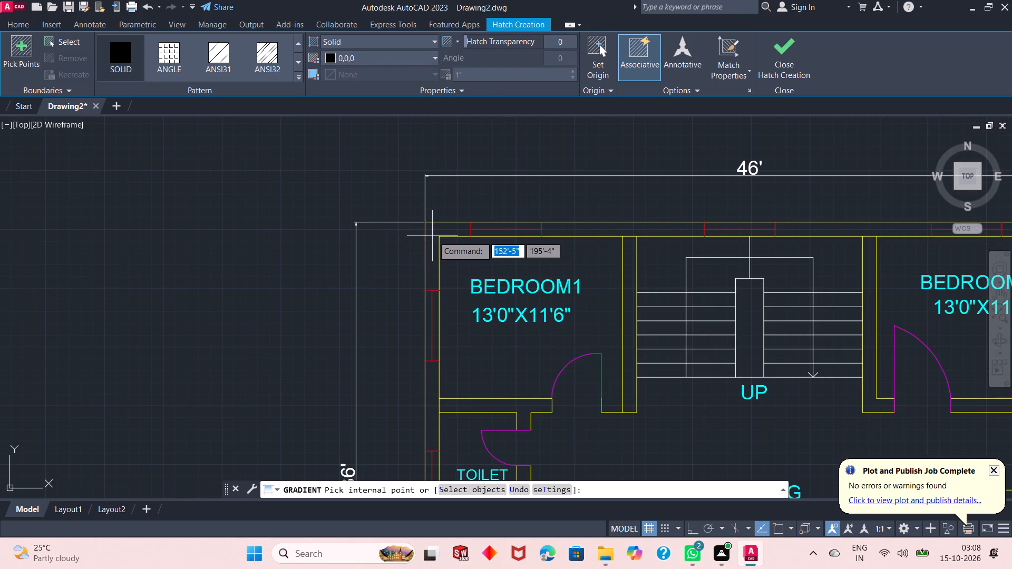
left_click(433, 236)
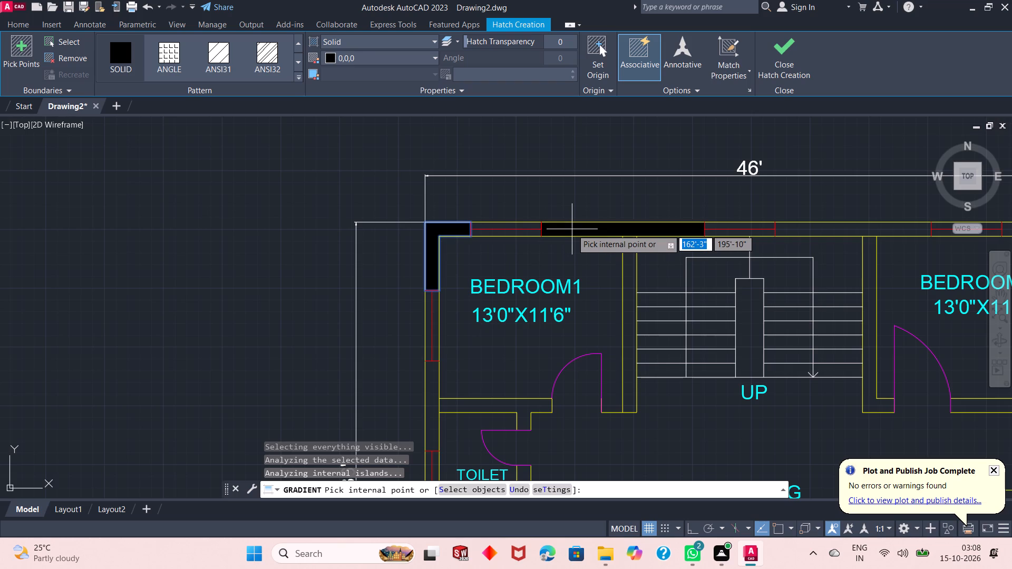
left_click(572, 229)
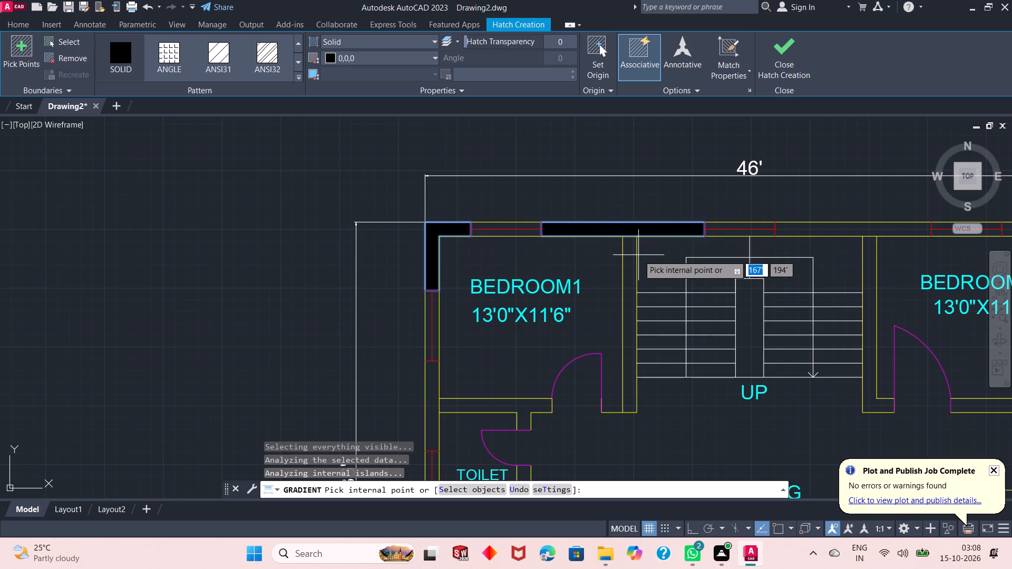
left_click(631, 267)
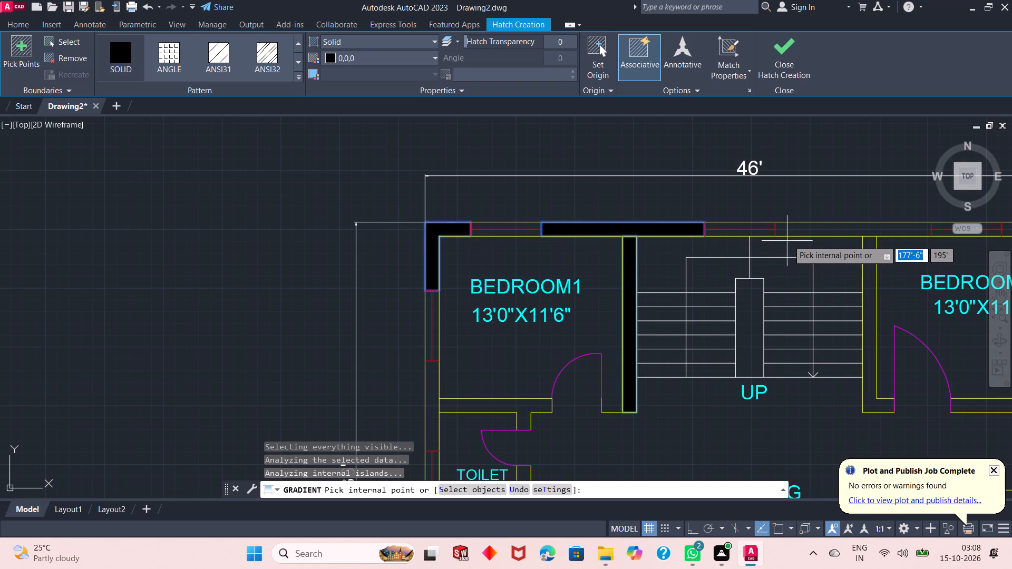
left_click(823, 227)
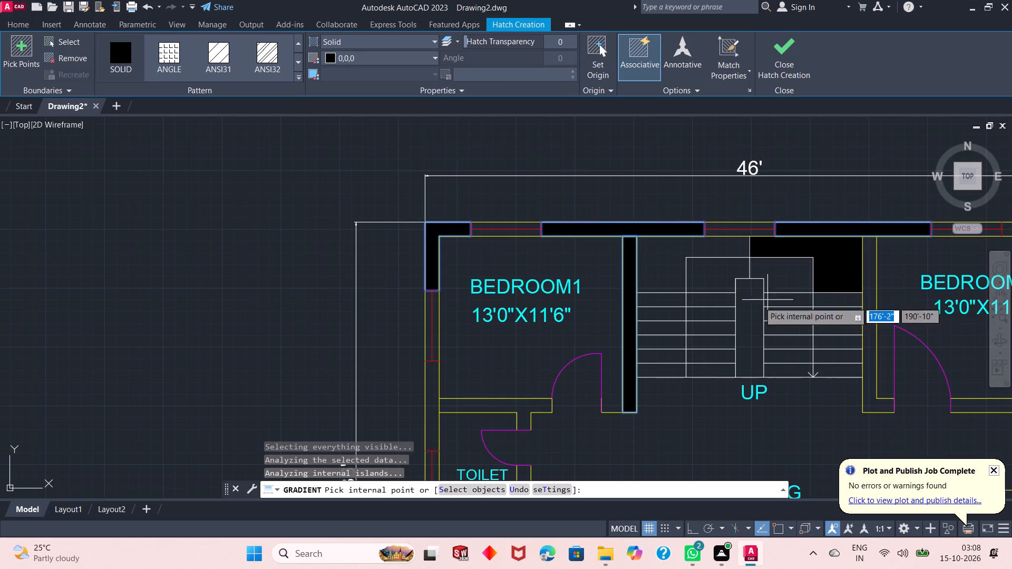
Fill the staircase–BEDROOM2 wall, BEDROOM2's outer corner, its outer wall segment below the window and its lower wall with solid black.
scroll(557, 312, "down", 2)
scroll(763, 287, "up", 2)
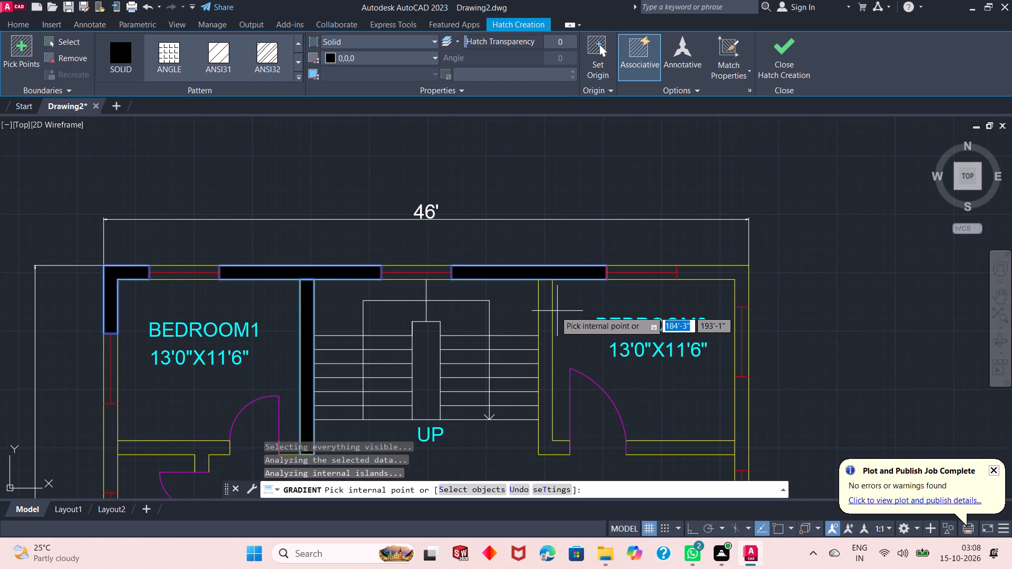
left_click(547, 332)
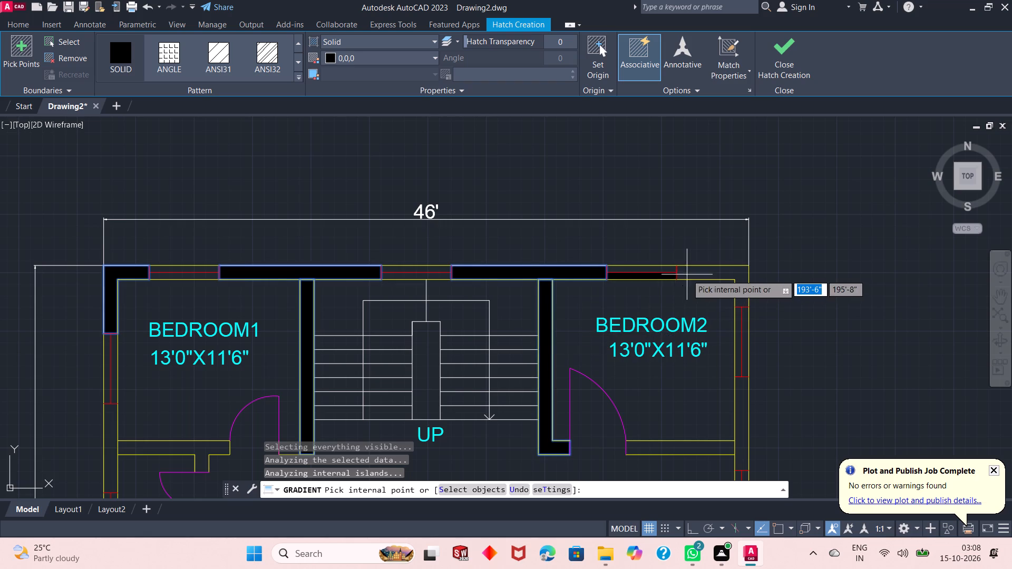
left_click(714, 271)
scroll(713, 207, "down", 2)
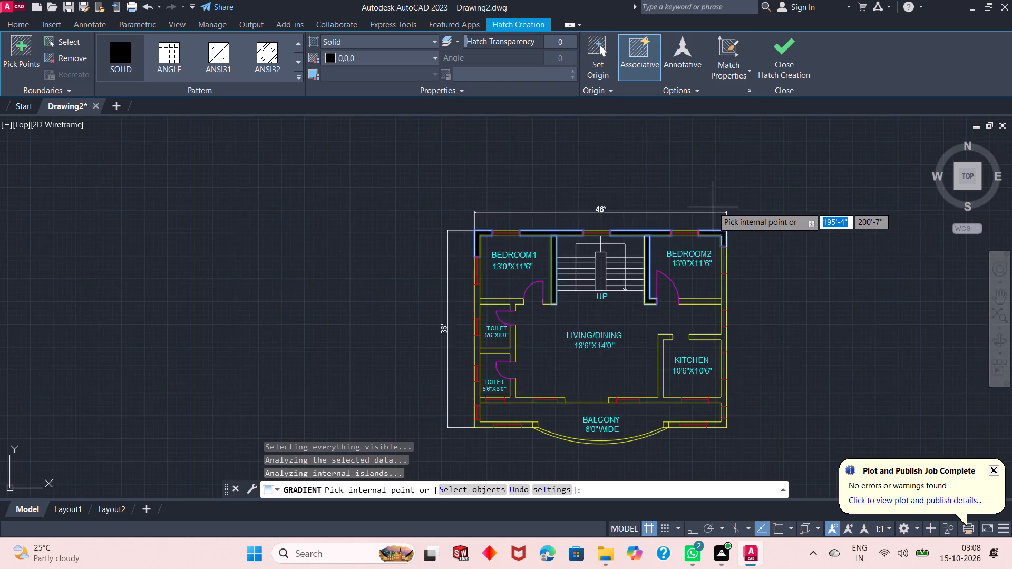
scroll(713, 206, "down", 3)
scroll(712, 205, "up", 3)
scroll(707, 257, "up", 1)
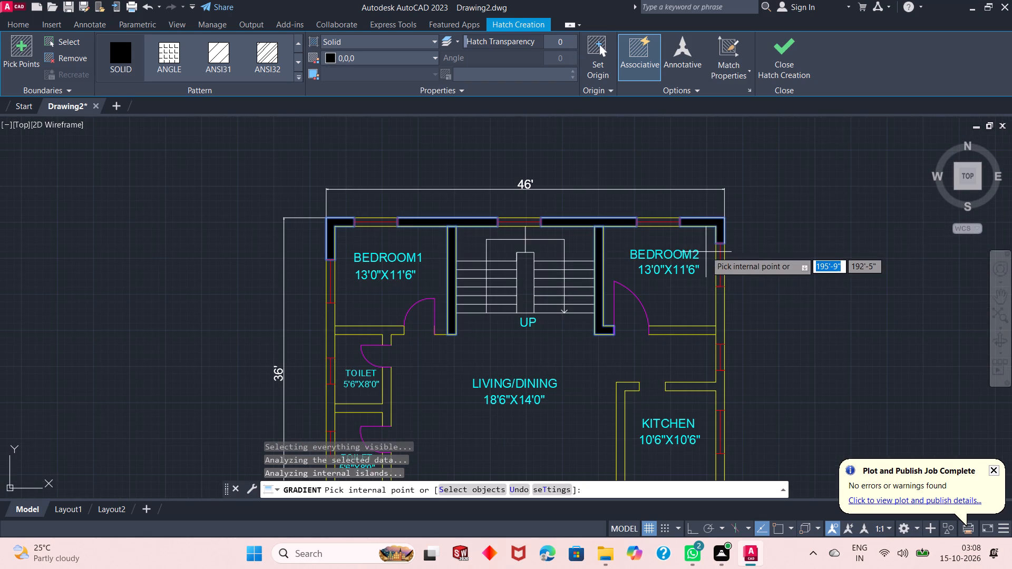
left_click(724, 322)
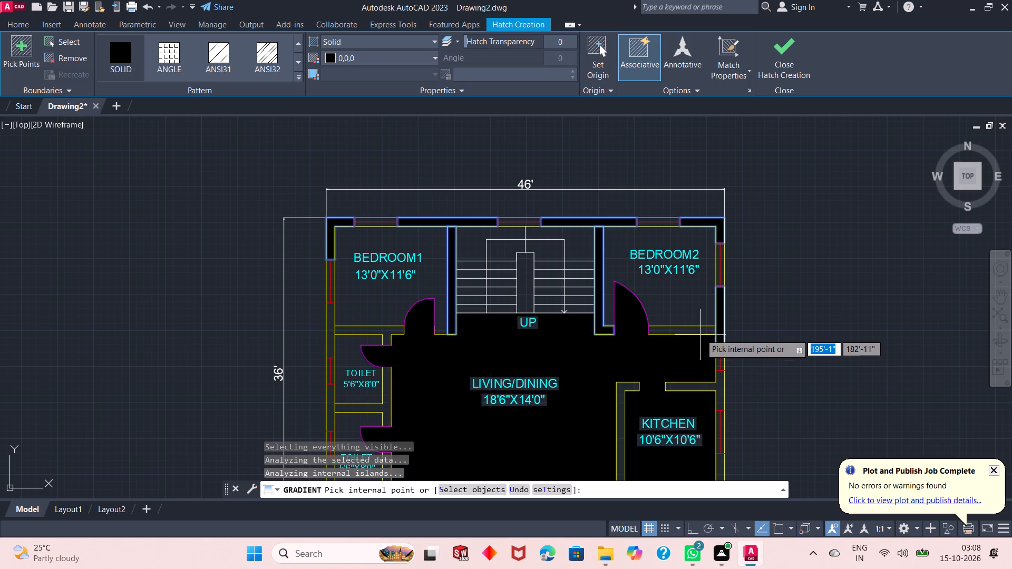
left_click(700, 330)
Fill the kitchen's upper wall, adjoining outer wall segments, outer corner at the balcony and wall beside LIVING/DINING with solid black.
scroll(718, 281, "down", 1)
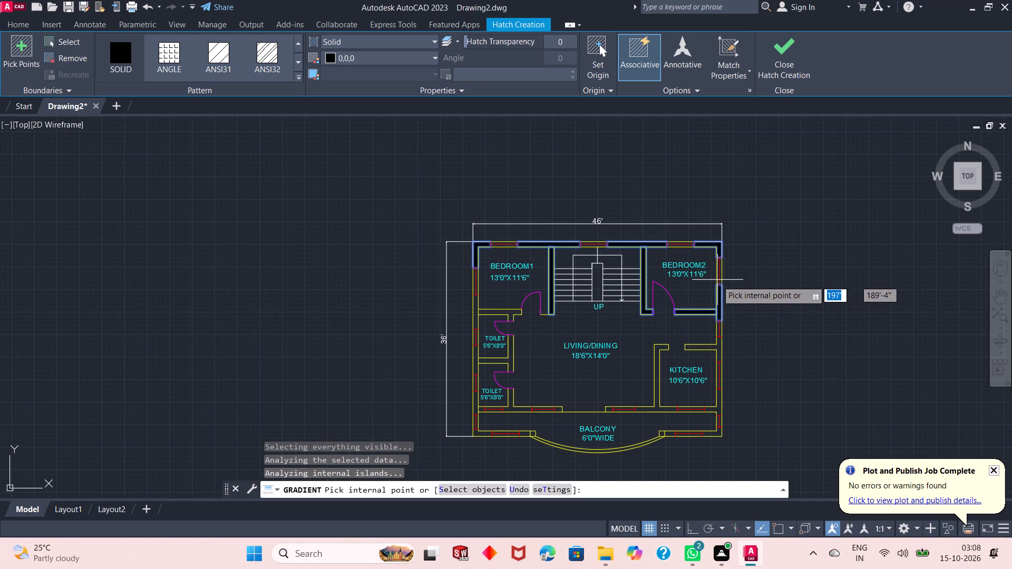
scroll(700, 369, "up", 1)
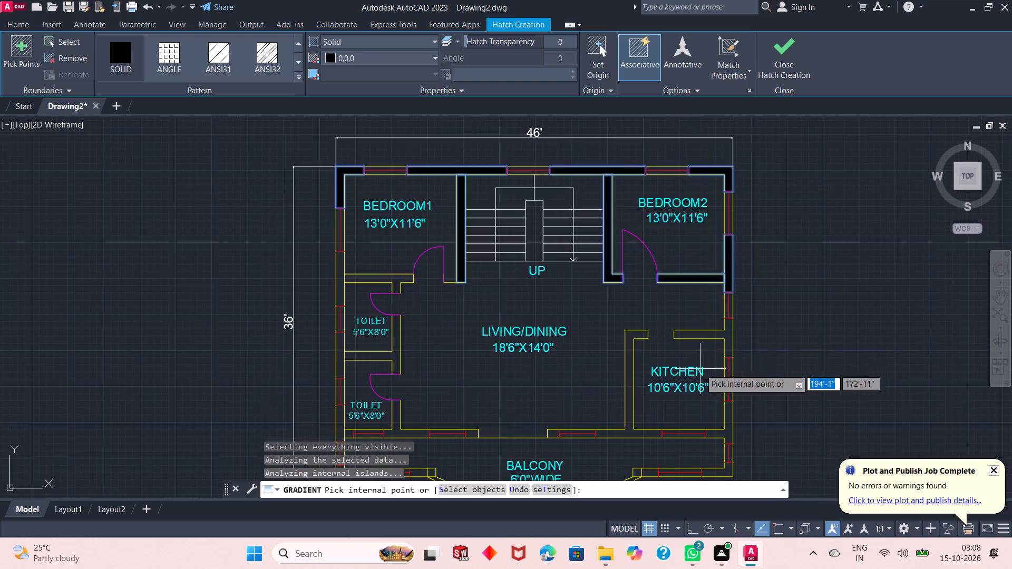
left_click(712, 336)
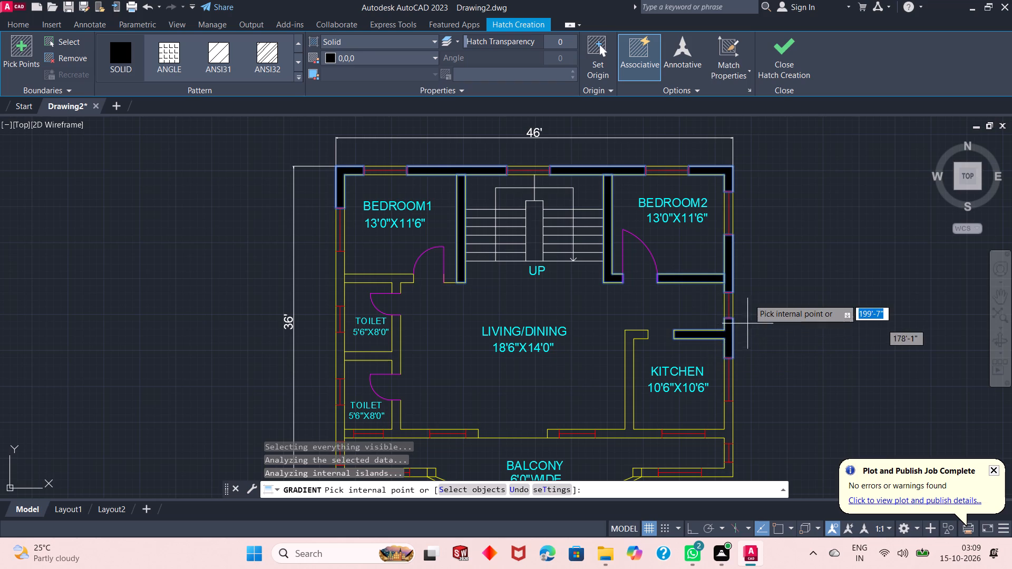
scroll(745, 292, "down", 1)
scroll(727, 353, "up", 1)
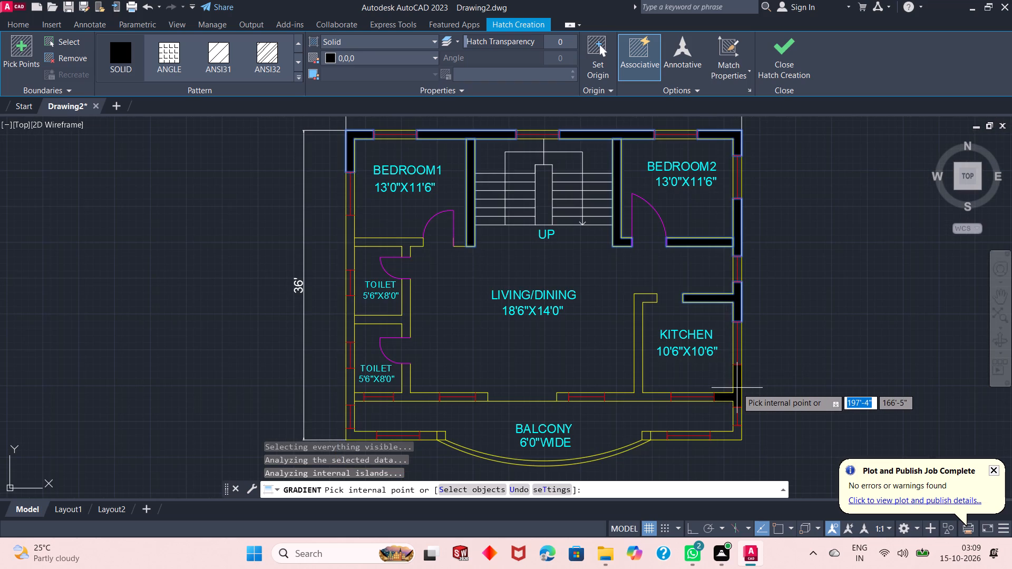
left_click(737, 388)
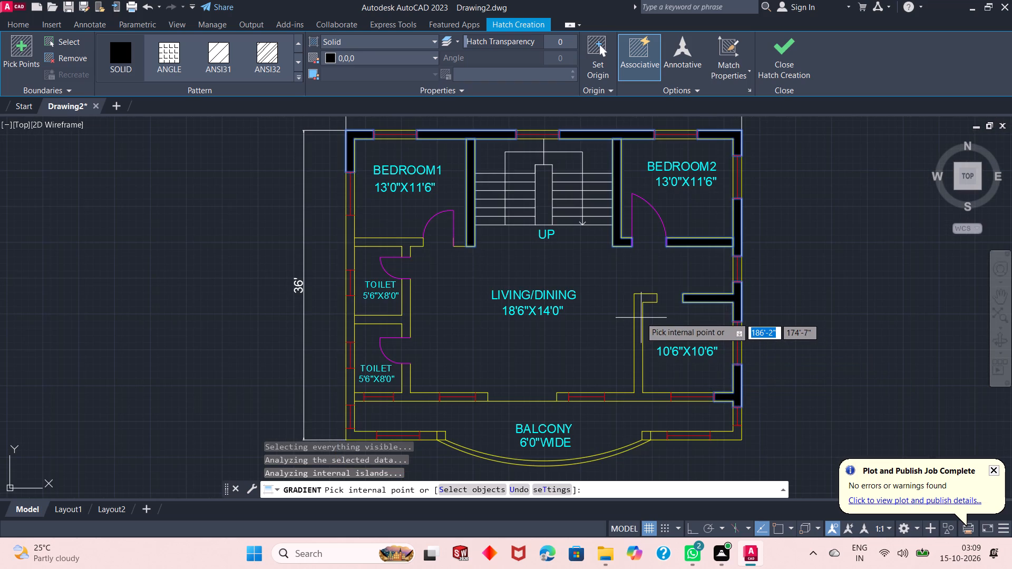
left_click(640, 317)
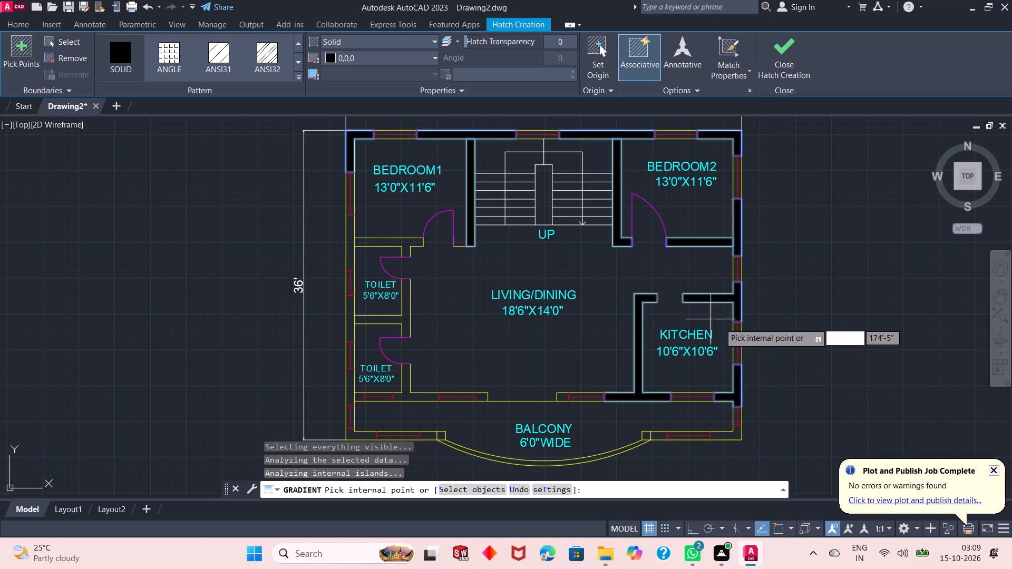
Fill the kitchen-side balcony corner, end block and adjoining segment, plus the LIVING/DINING wall end at the balcony opening, with solid black.
left_click(736, 435)
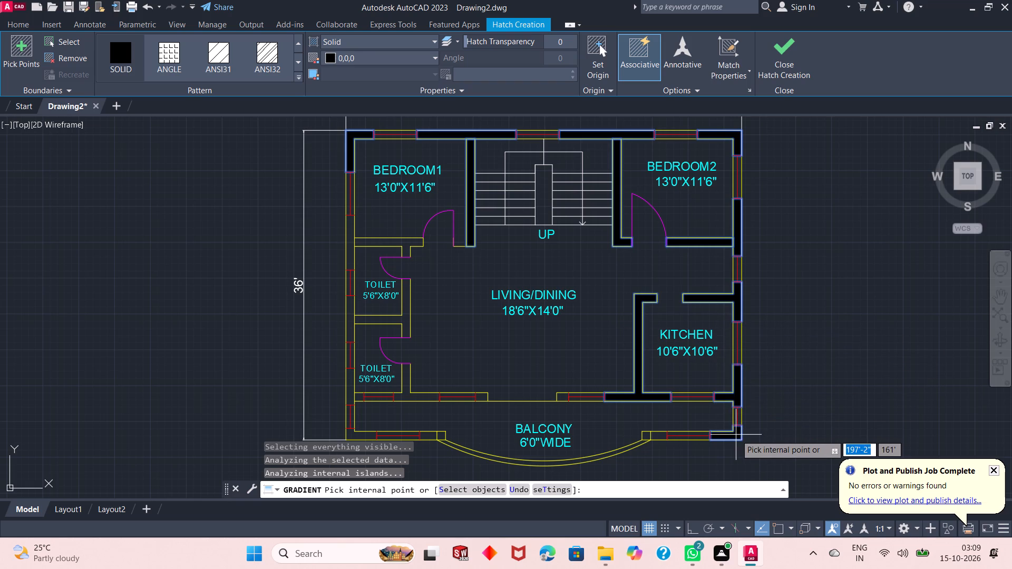
left_click(657, 440)
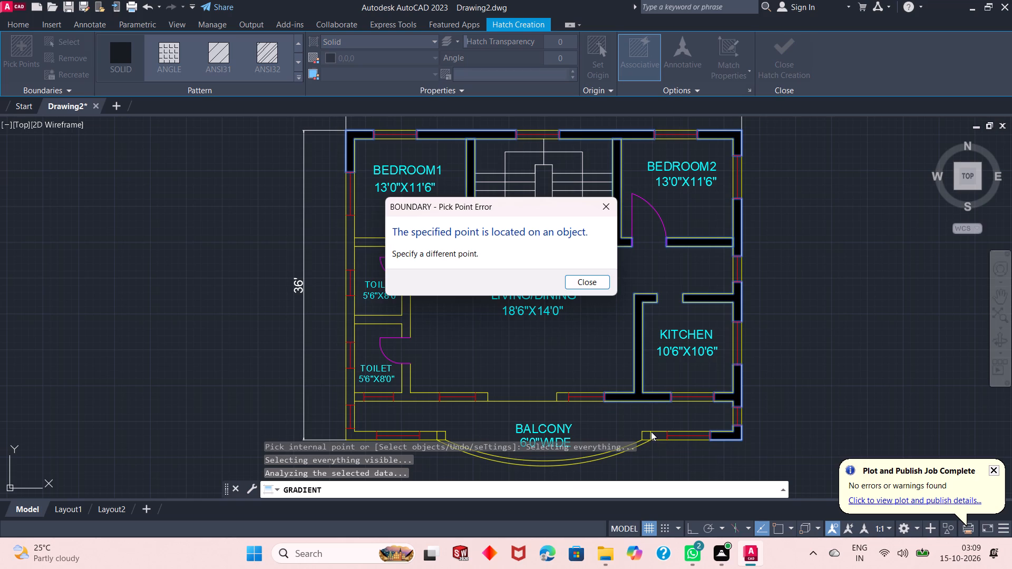
left_click(601, 208)
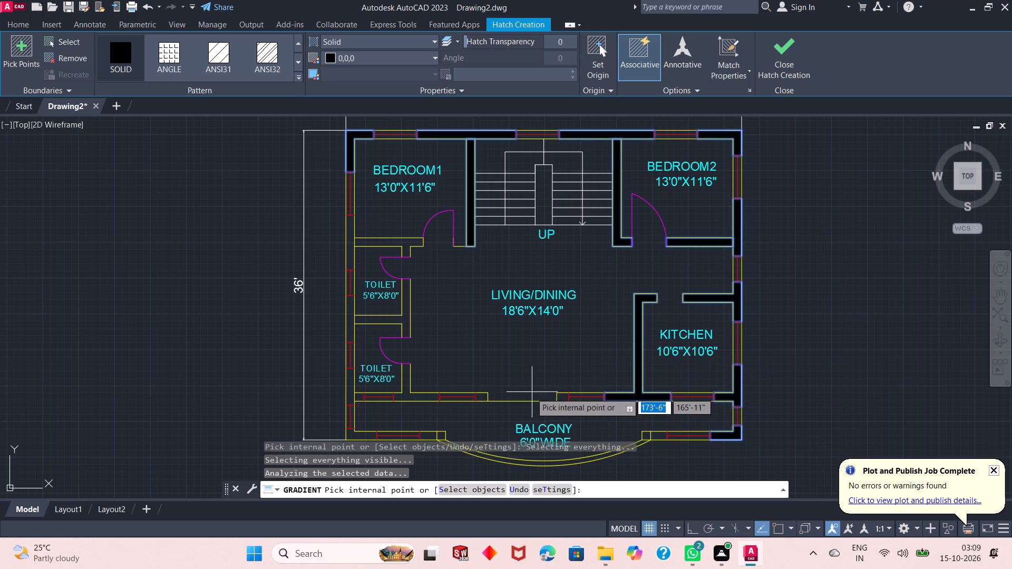
scroll(559, 398, "up", 4)
left_click(560, 398)
scroll(557, 321, "down", 4)
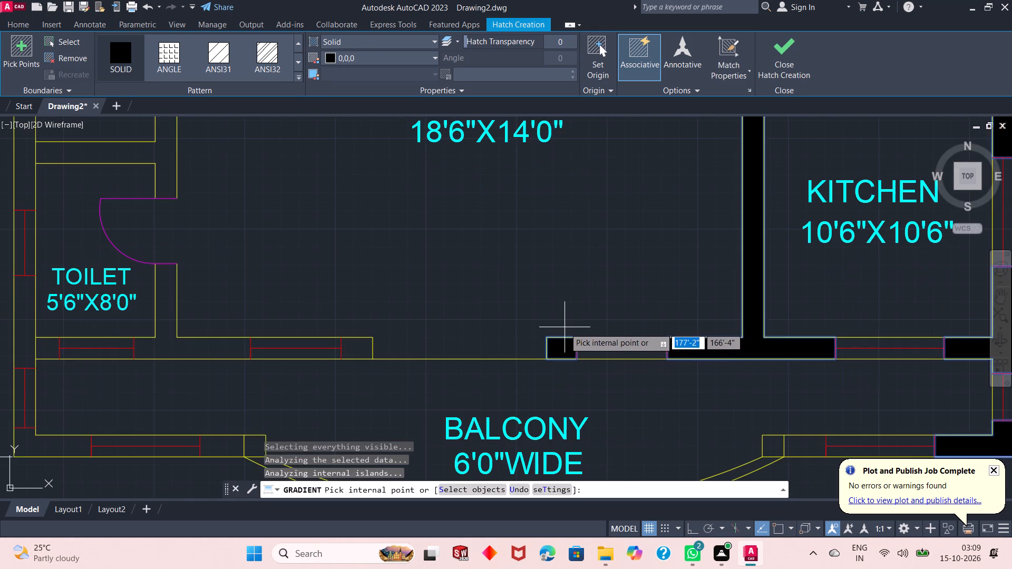
scroll(615, 251, "down", 3)
scroll(644, 297, "up", 3)
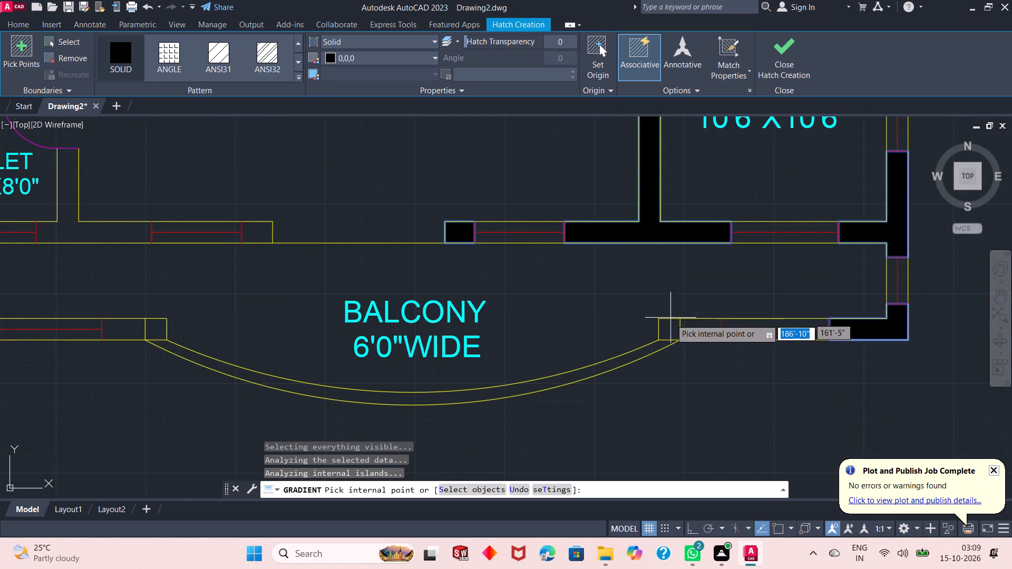
left_click(672, 335)
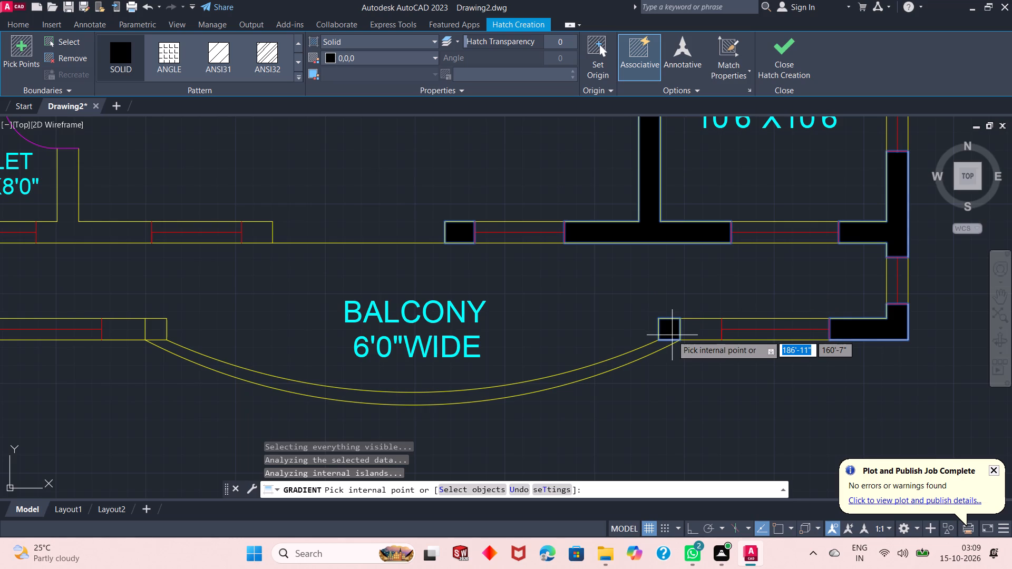
left_click(685, 335)
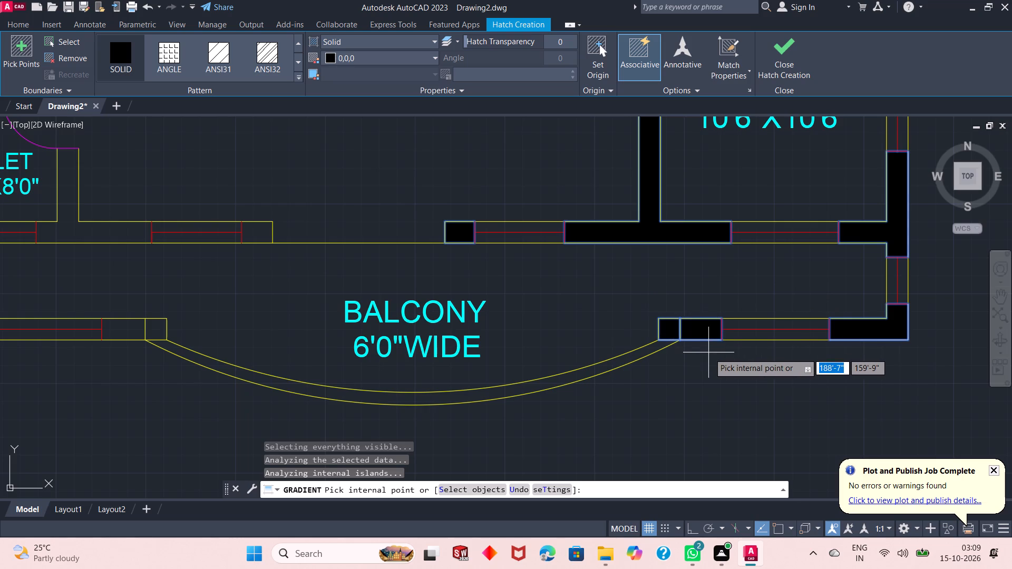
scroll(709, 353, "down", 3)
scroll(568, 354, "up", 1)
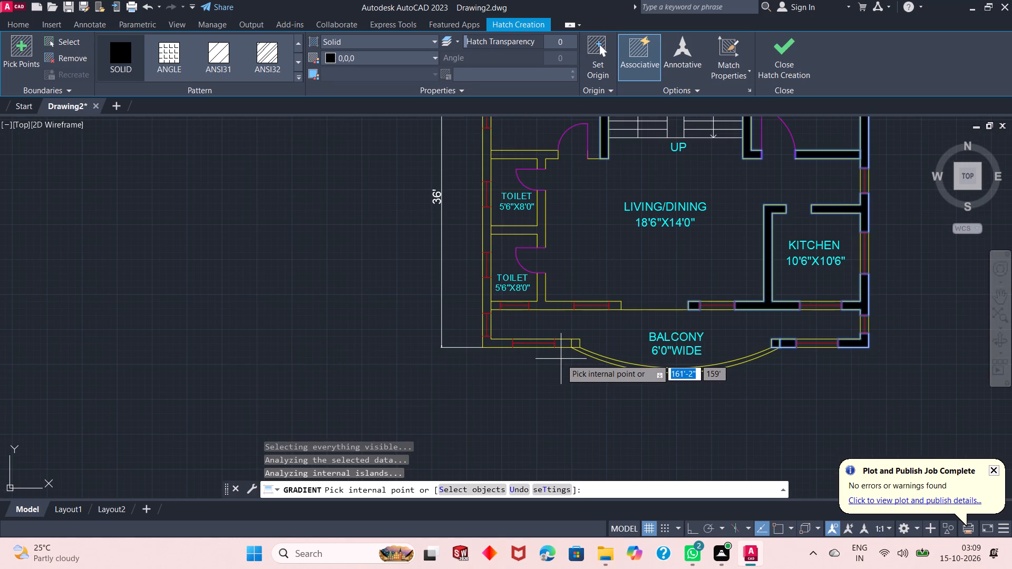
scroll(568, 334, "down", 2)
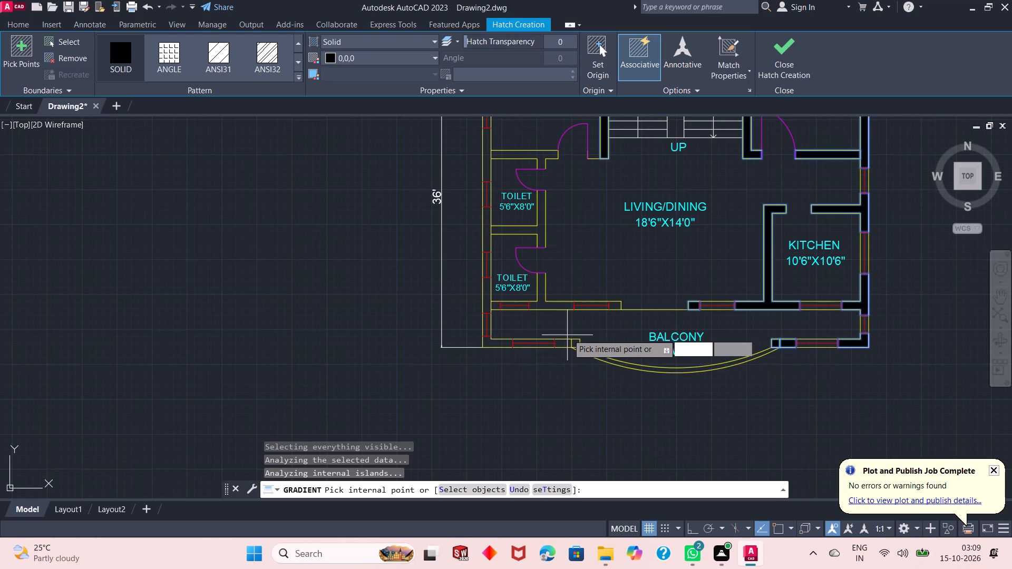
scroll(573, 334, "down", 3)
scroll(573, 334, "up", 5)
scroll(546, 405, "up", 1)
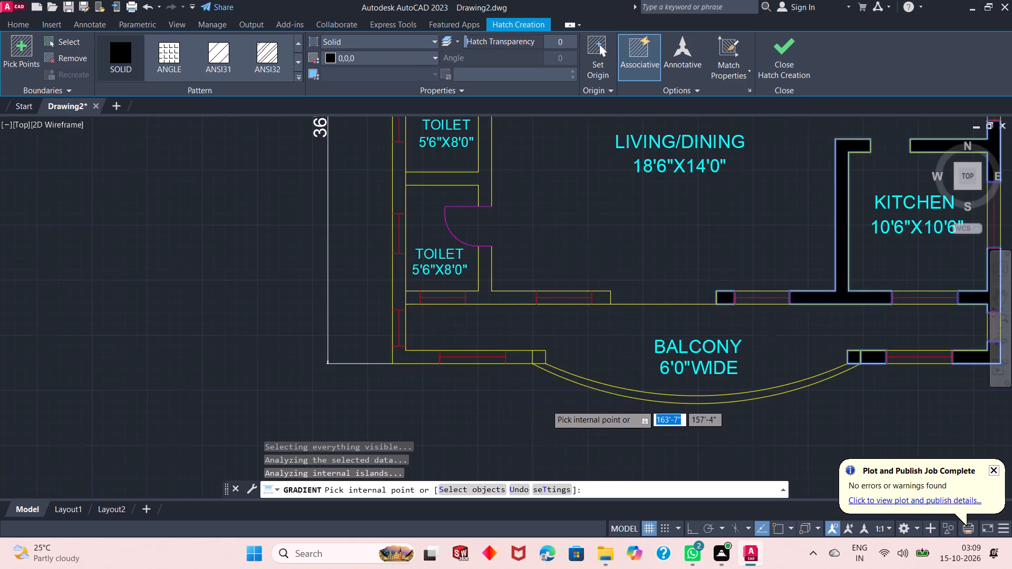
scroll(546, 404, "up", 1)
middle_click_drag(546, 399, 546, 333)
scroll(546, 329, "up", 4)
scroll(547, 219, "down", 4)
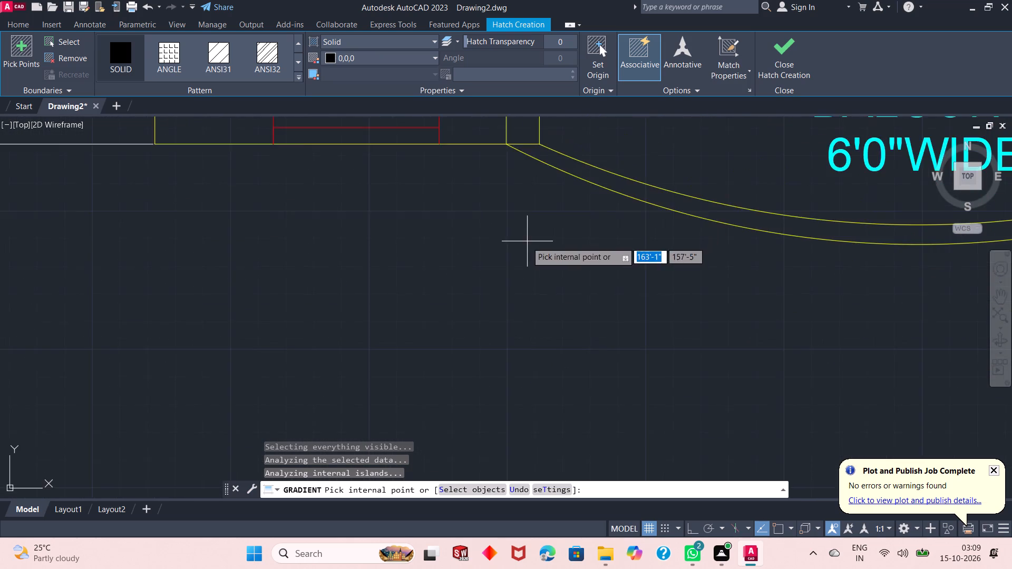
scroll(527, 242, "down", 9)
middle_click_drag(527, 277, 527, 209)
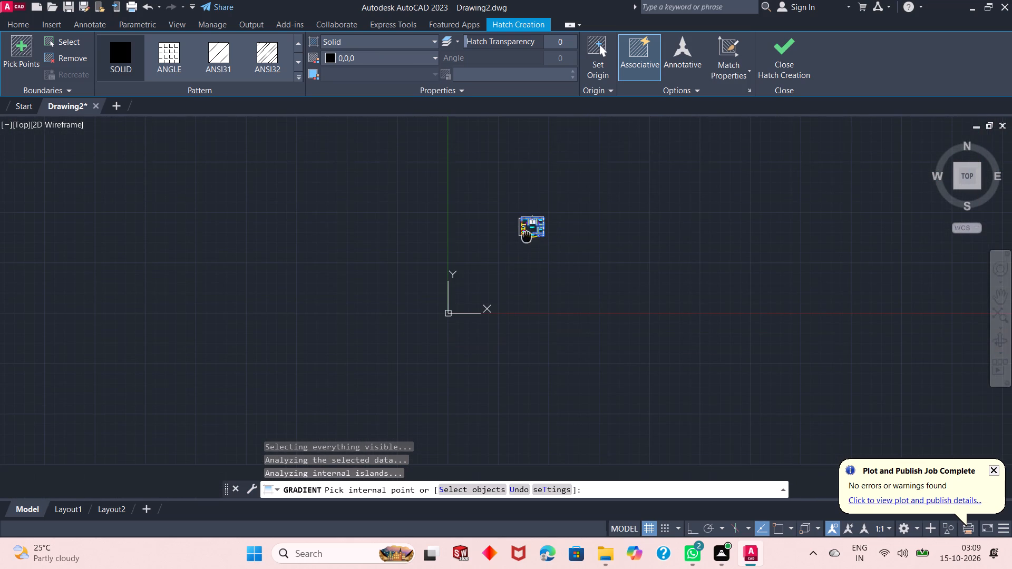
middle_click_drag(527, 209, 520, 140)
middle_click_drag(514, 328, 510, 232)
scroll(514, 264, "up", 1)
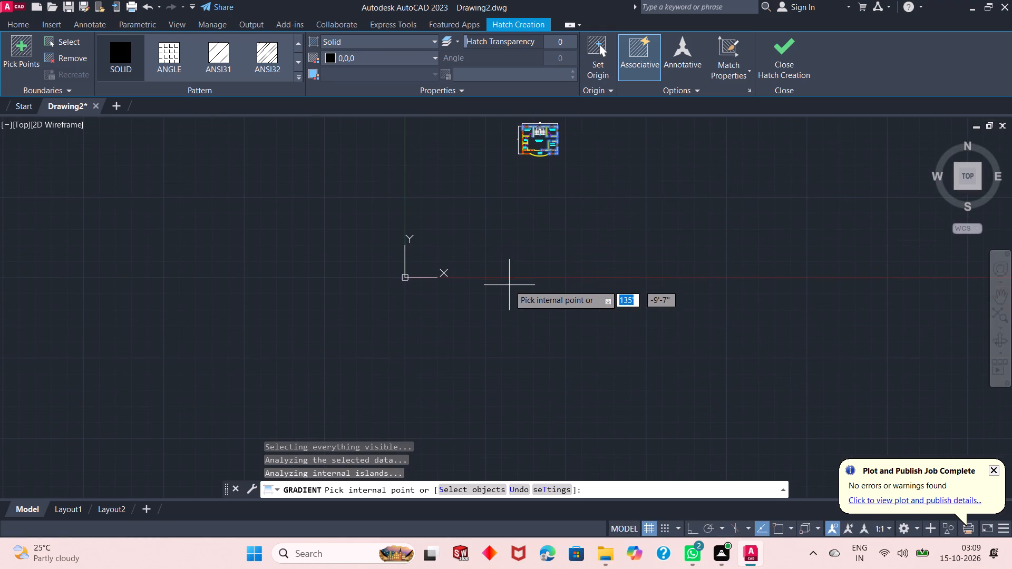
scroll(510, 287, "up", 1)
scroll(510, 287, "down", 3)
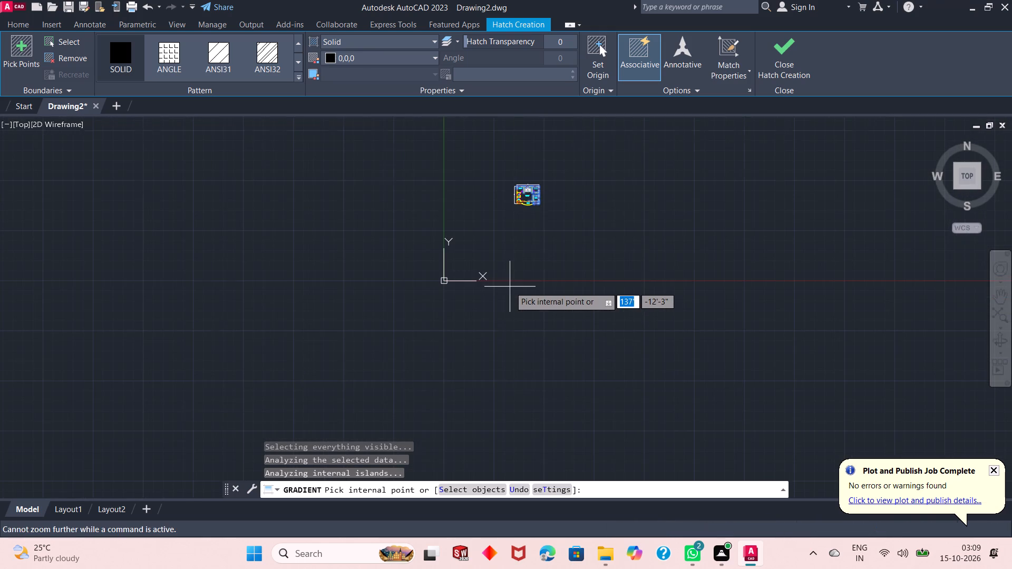
Fill the toilet-side balcony end block, adjoining segment and outer corner, plus the outer wall segment beside the lower toilet, with solid black.
scroll(519, 175, "up", 3)
scroll(556, 254, "up", 2)
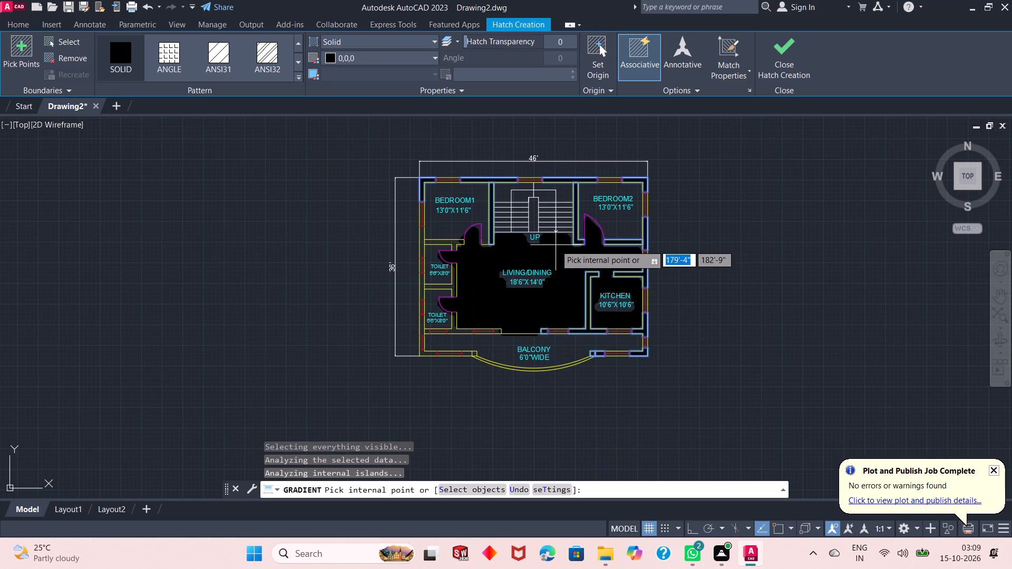
scroll(528, 303, "up", 2)
scroll(527, 304, "down", 1)
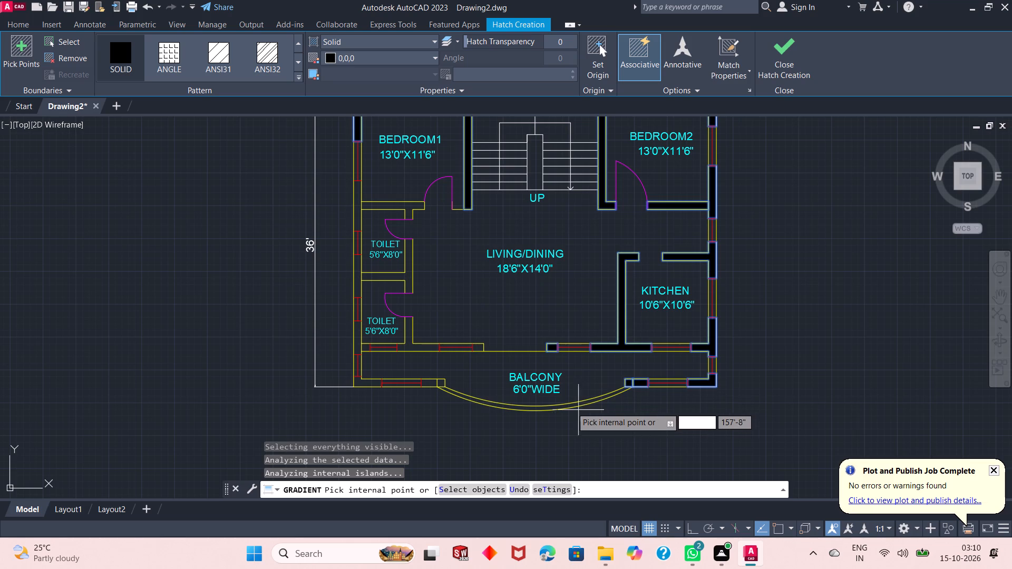
left_click(435, 381)
left_click(441, 384)
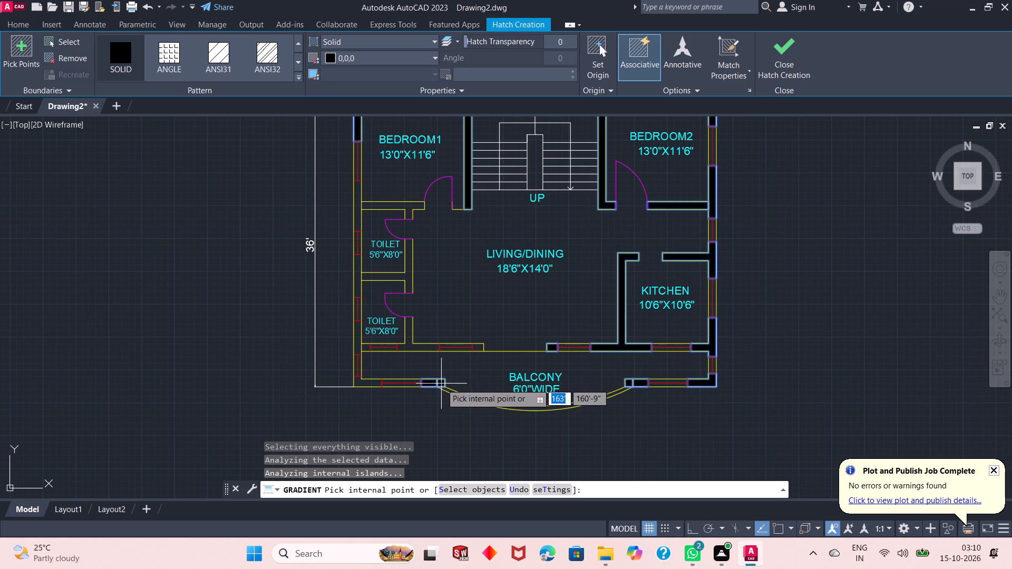
left_click(372, 384)
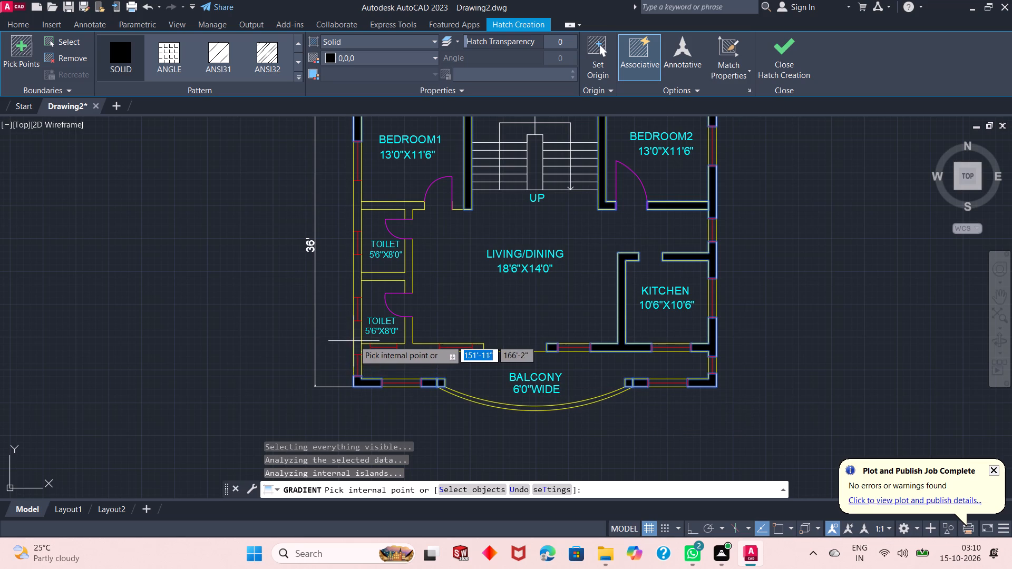
left_click(355, 340)
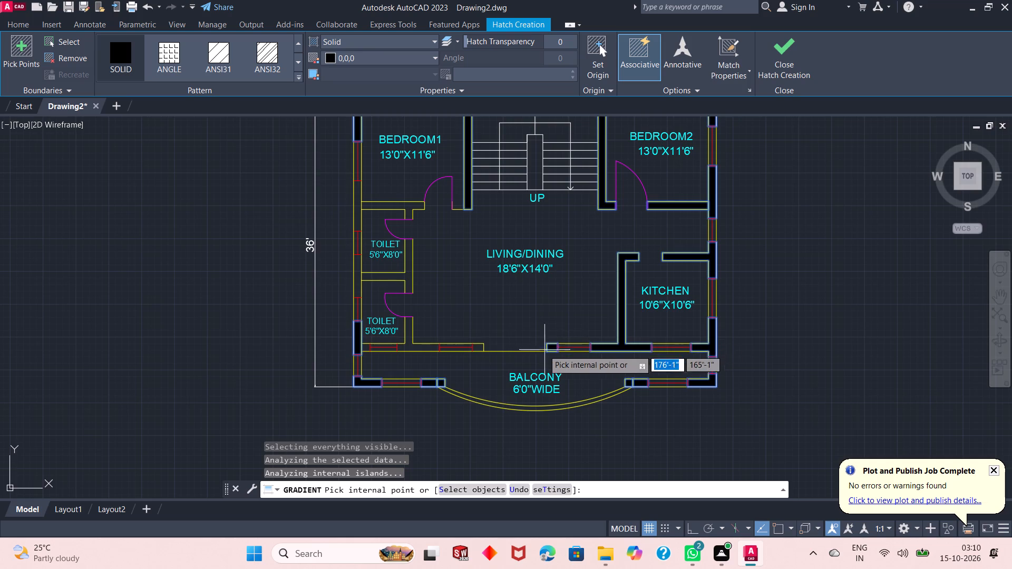
Fill the toilet-side segments of the LIVING/DINING–balcony wall, the toilets' inner and dividing walls, and the BEDROOM1–toilet wall with solid black.
scroll(532, 354, "up", 2)
left_click(389, 340)
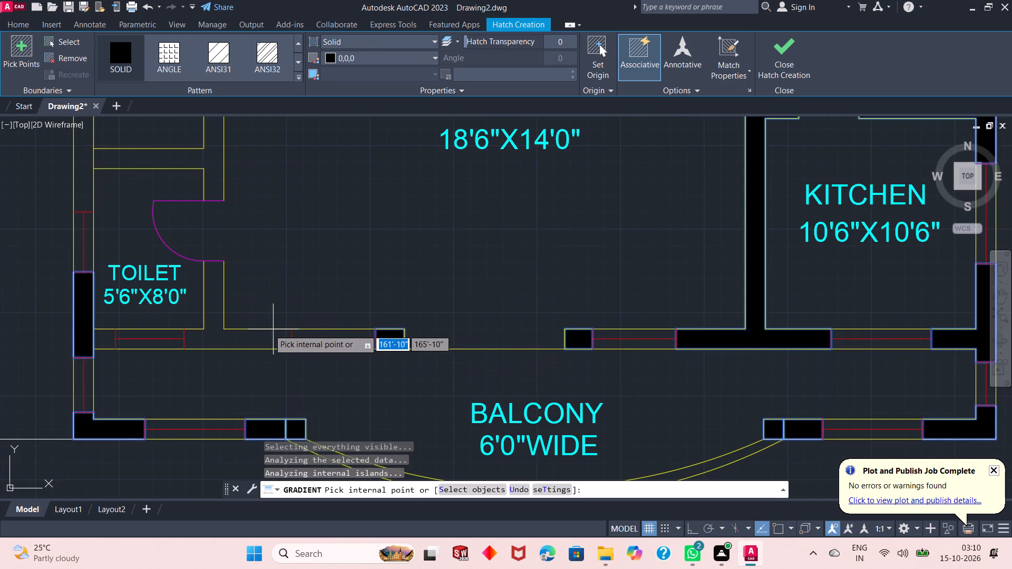
left_click(237, 331)
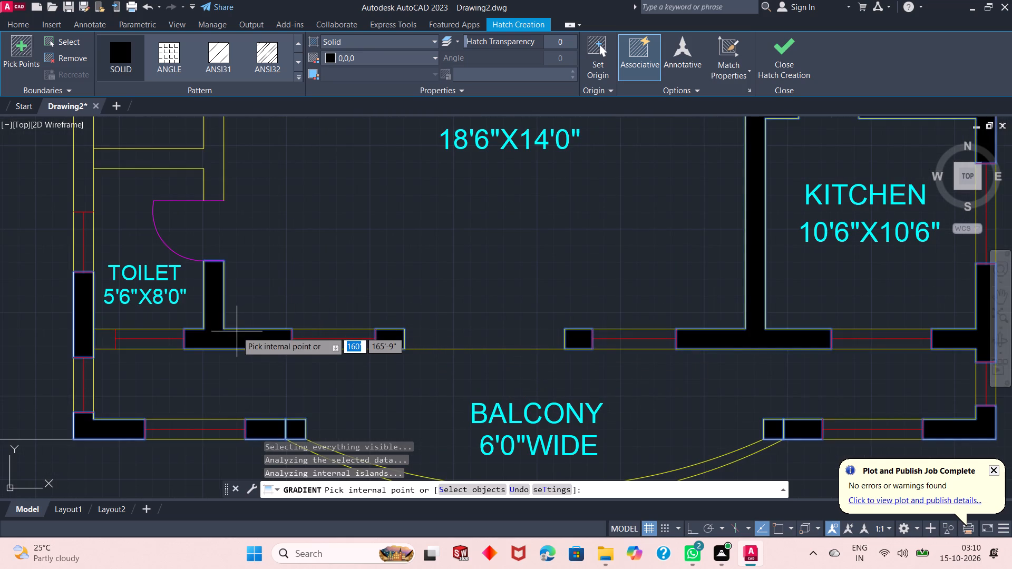
scroll(408, 346, "down", 2)
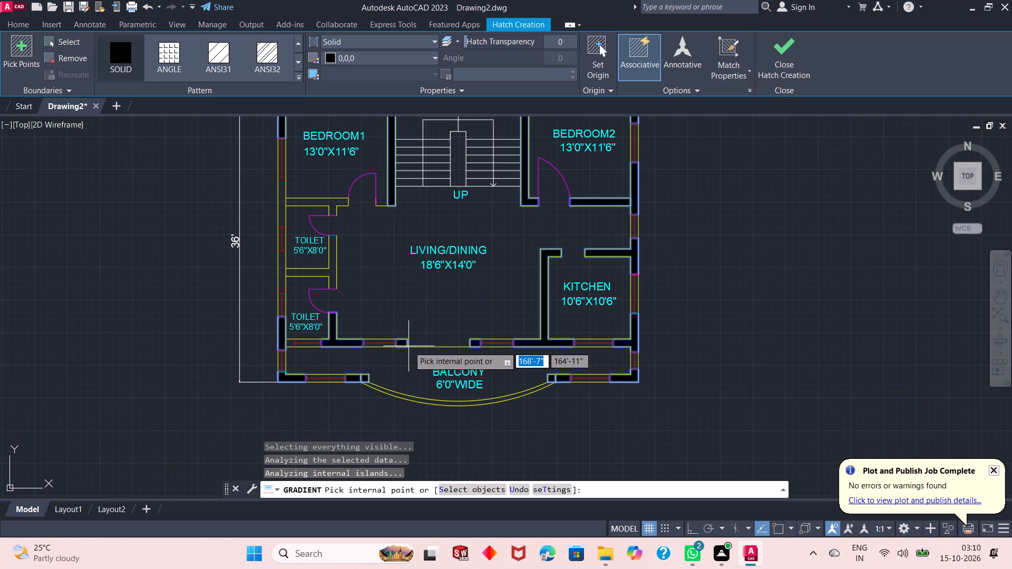
scroll(340, 257, "up", 1)
left_click(326, 276)
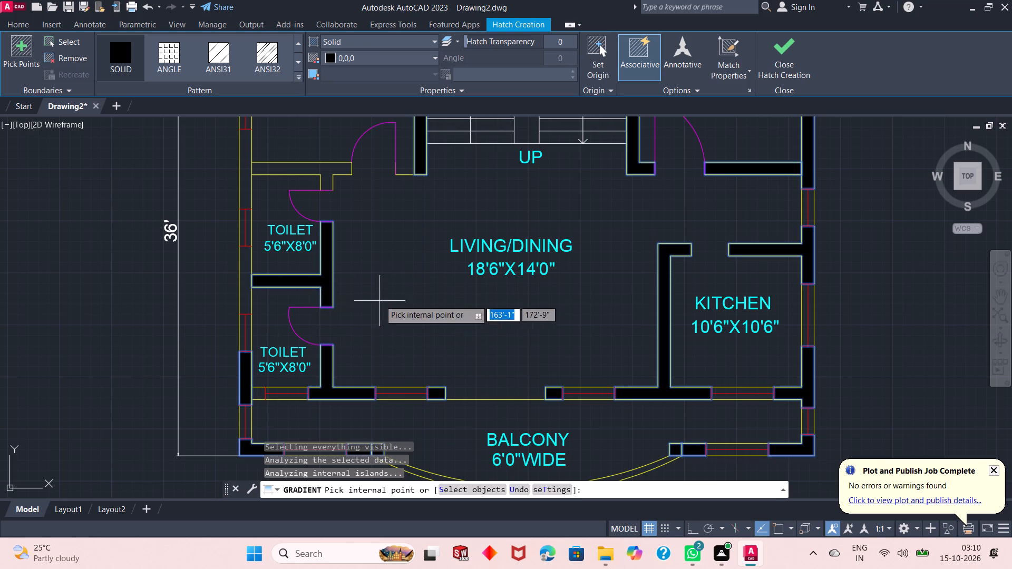
left_click(316, 165)
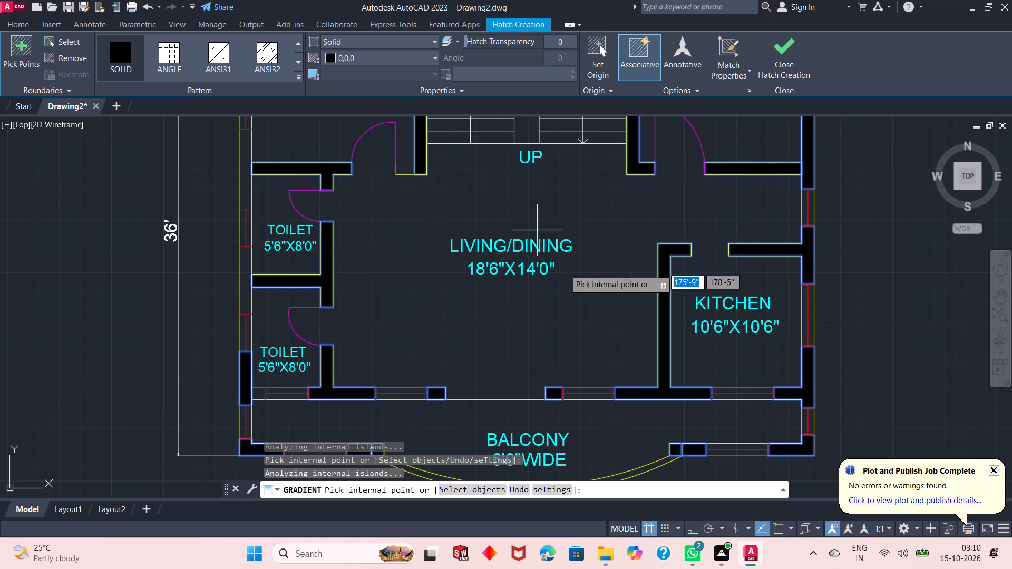
Fill the outer wall segments at the toilets' dividing wall and at the BEDROOM1–toilet wall with solid black and finish the hatch.
left_click(246, 291)
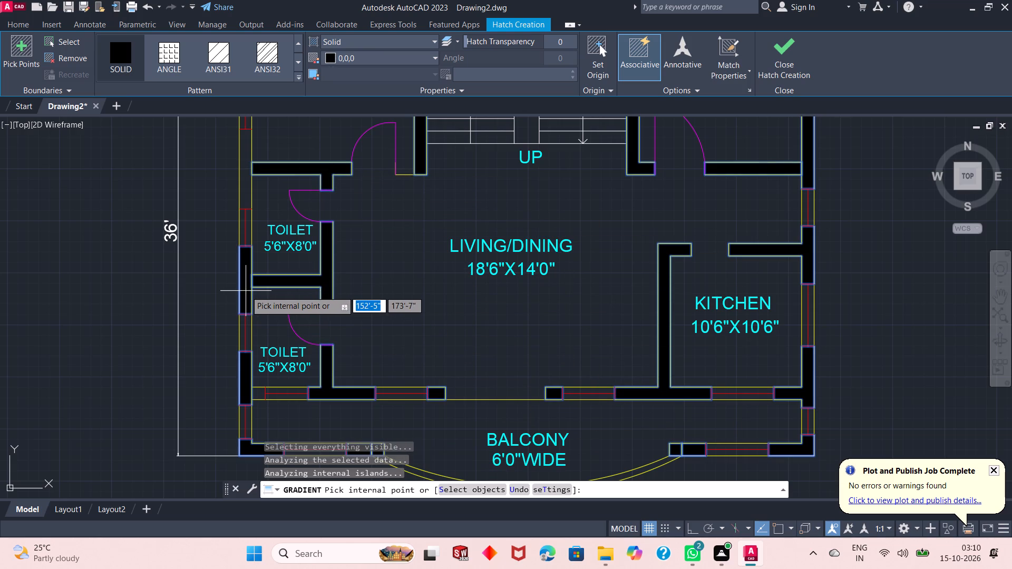
left_click(247, 180)
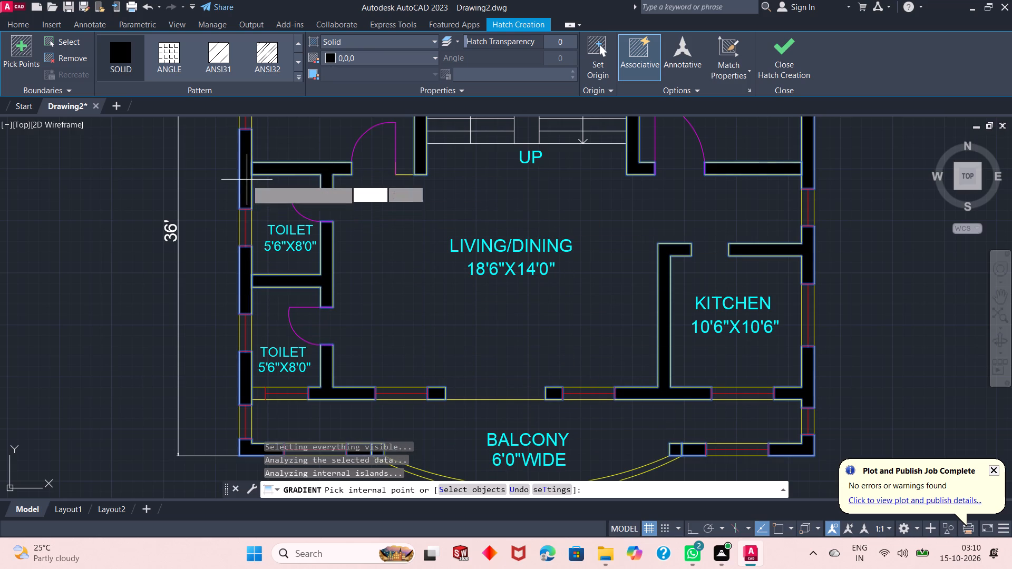
scroll(354, 322, "down", 1)
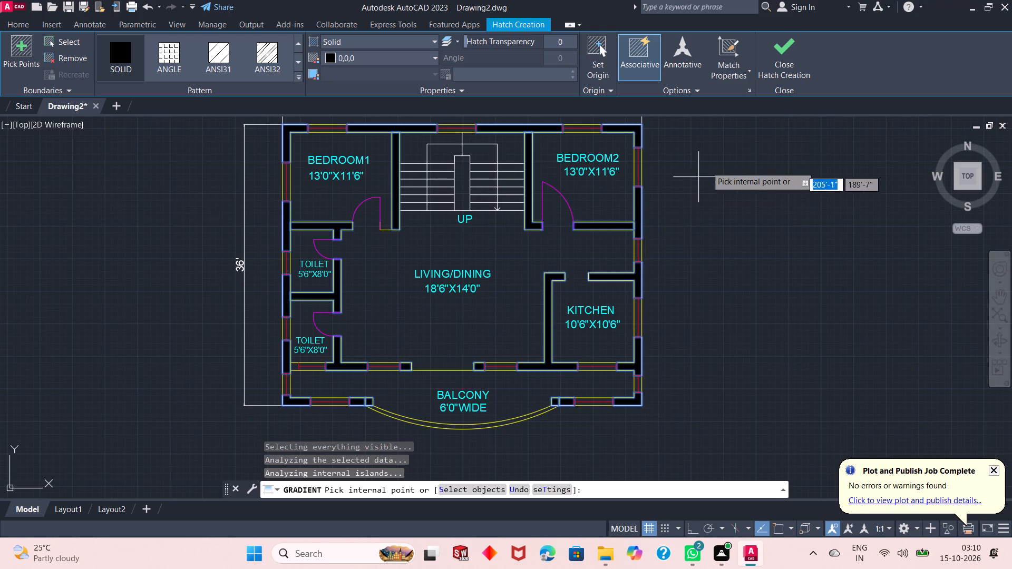
left_click(776, 65)
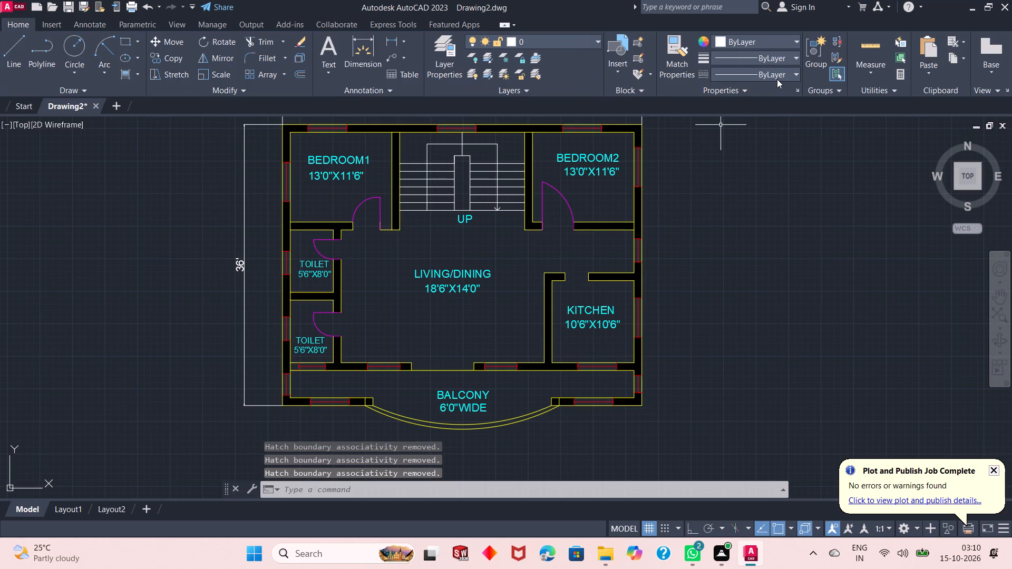
Turn off log file recording with the LOGFILEOFF command.
scroll(573, 298, "down", 1)
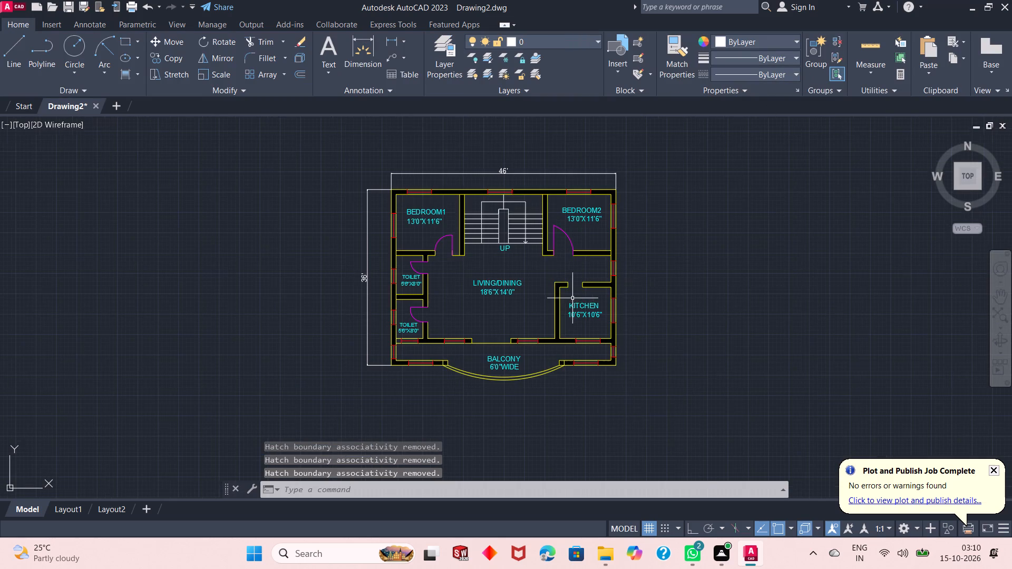
scroll(553, 258, "up", 1)
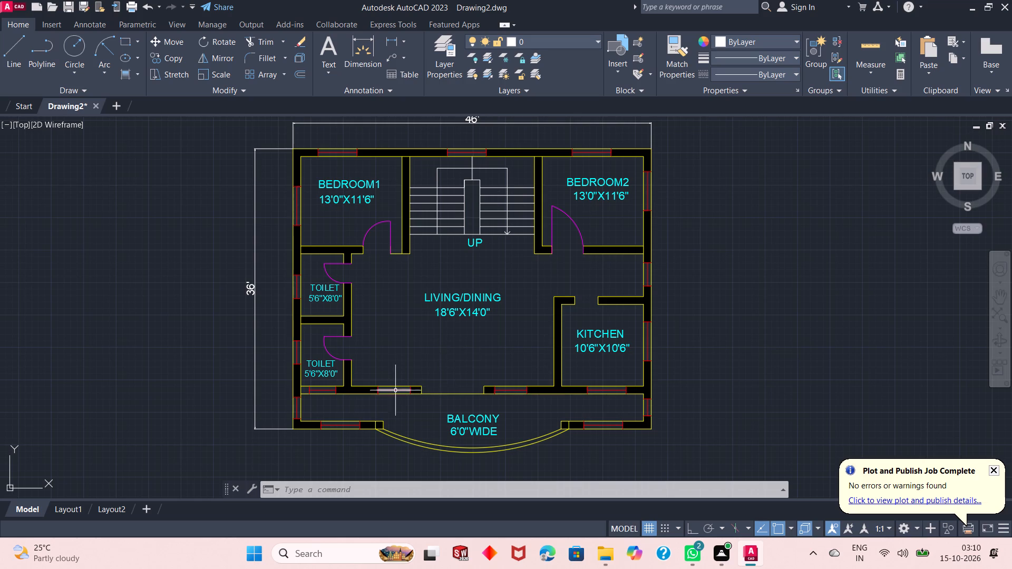
left_click(354, 494)
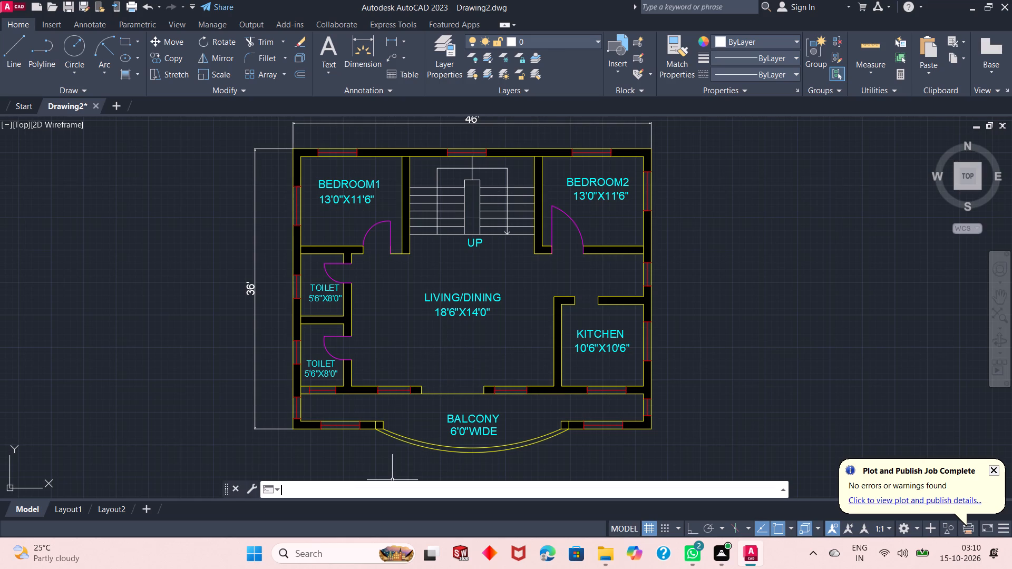
type("LOG")
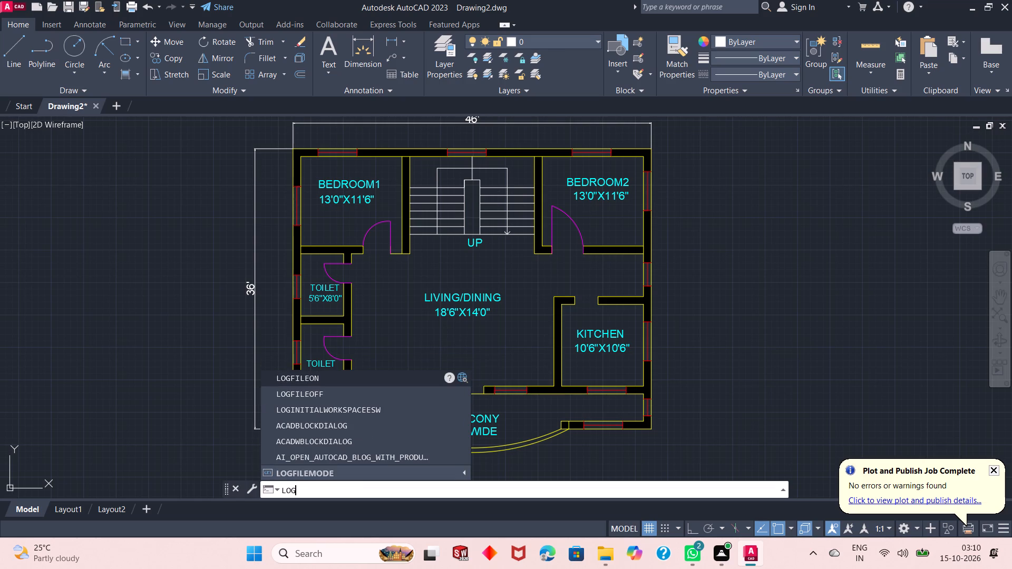
left_click(325, 394)
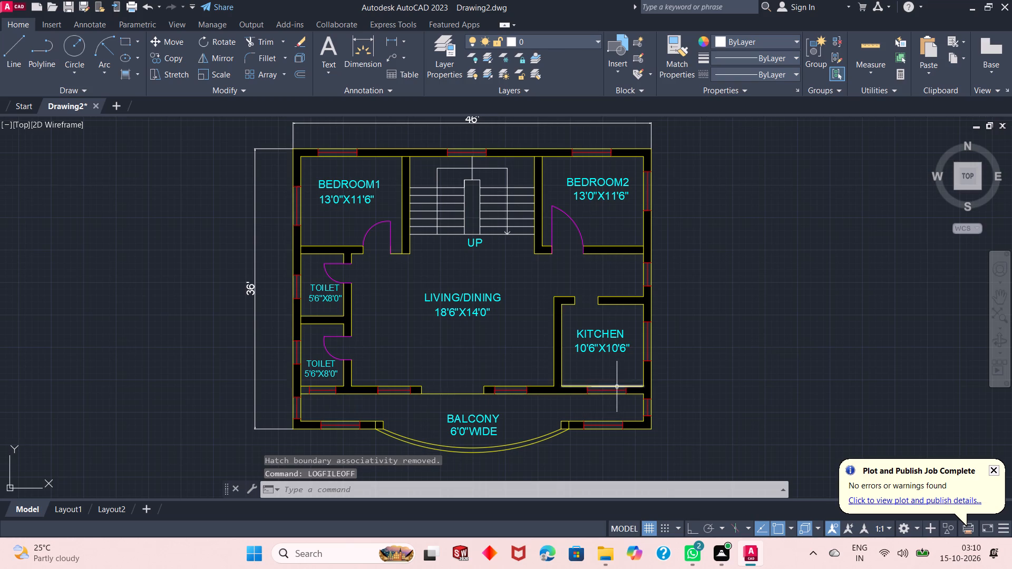
Start saving the drawing and name the file "First floor house plan".
scroll(640, 381, "down", 1)
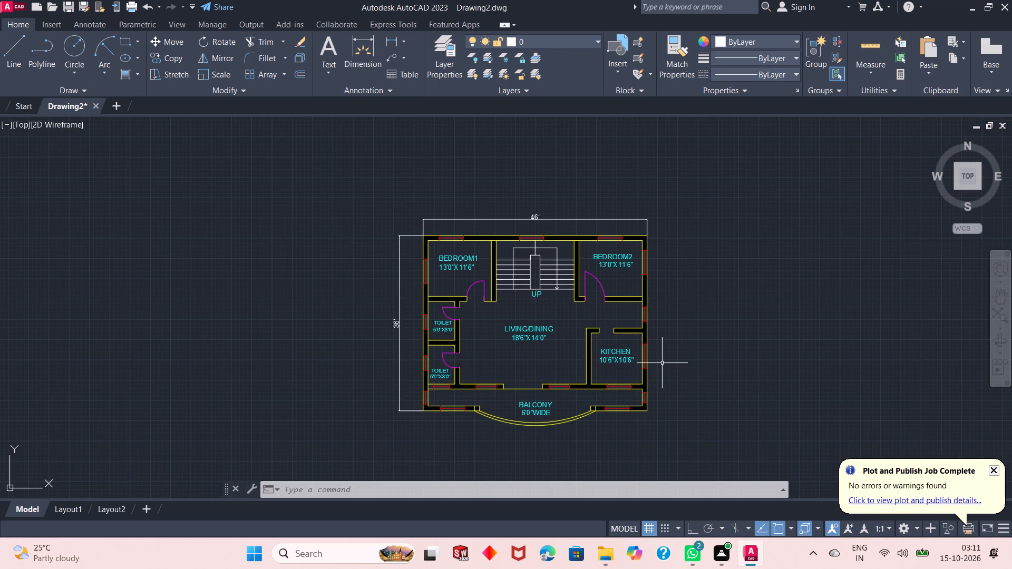
key("ctrl+s")
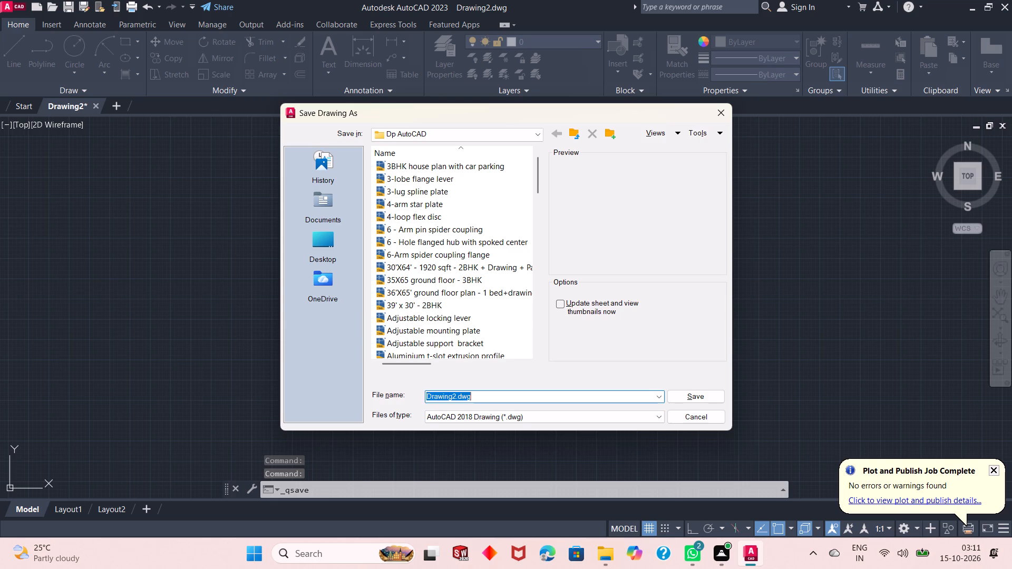
key("BackSpace")
key("ctrl+v")
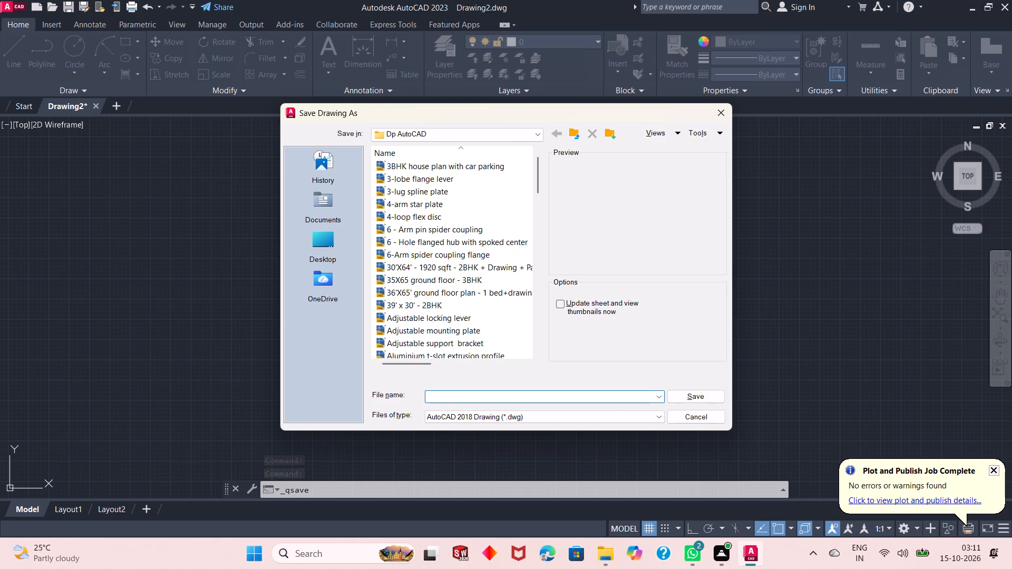
key("ctrl+v")
key("ctrl+v")
key("shift+f")
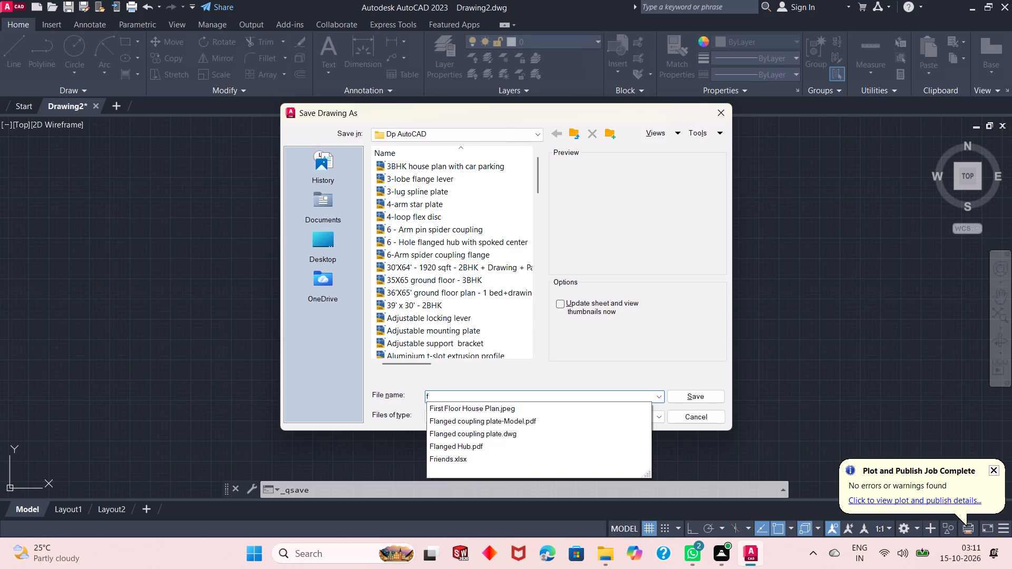
type("IR")
type("ST FL")
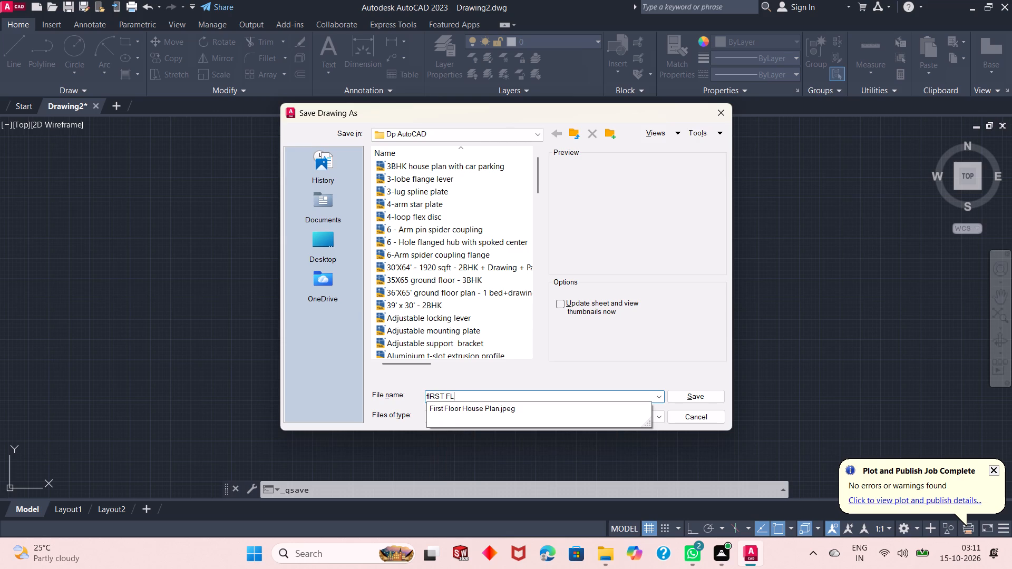
key("o")
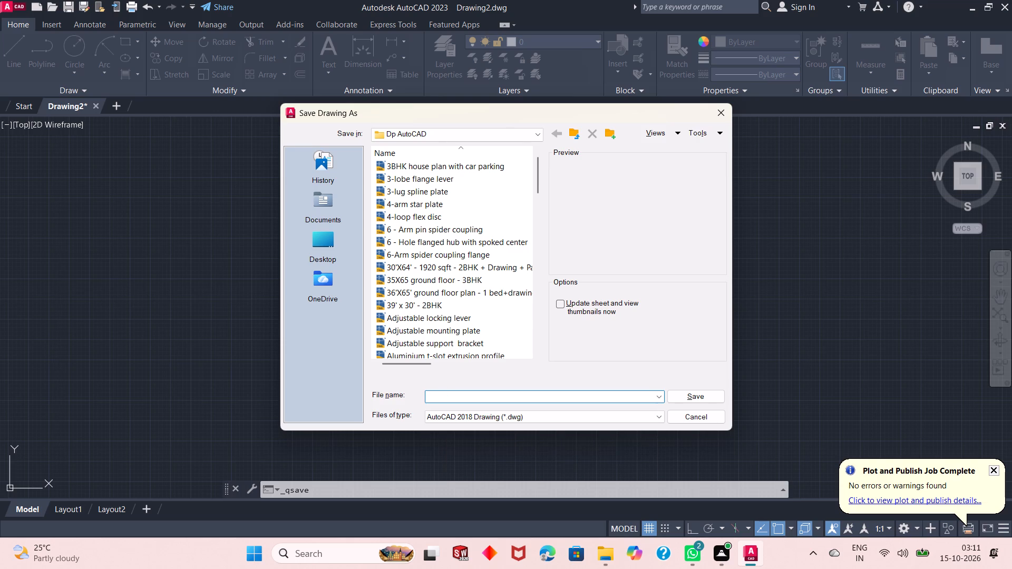
type("First")
key("space")
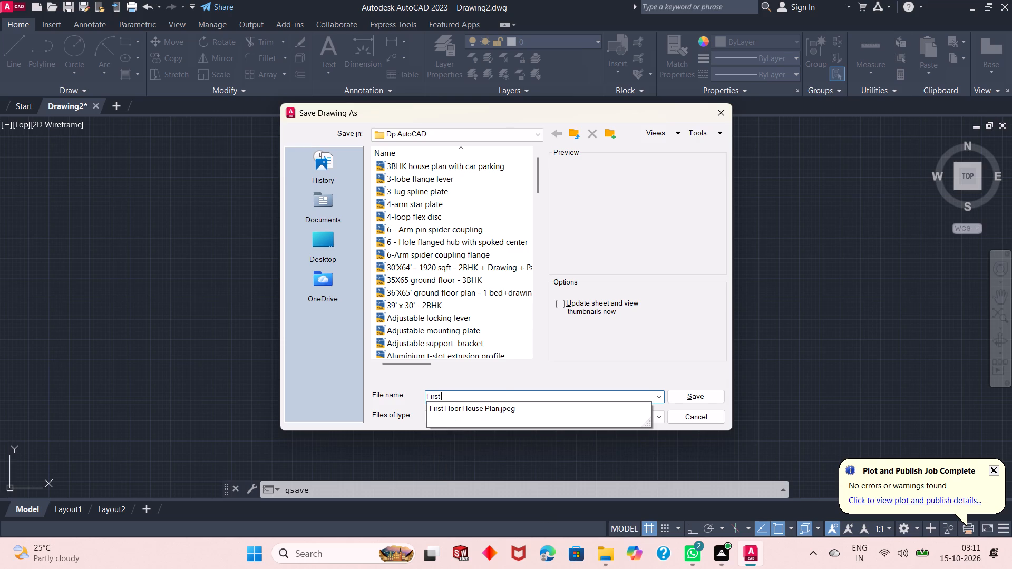
type("floor")
key("space")
type("house plan")
left_click(440, 394)
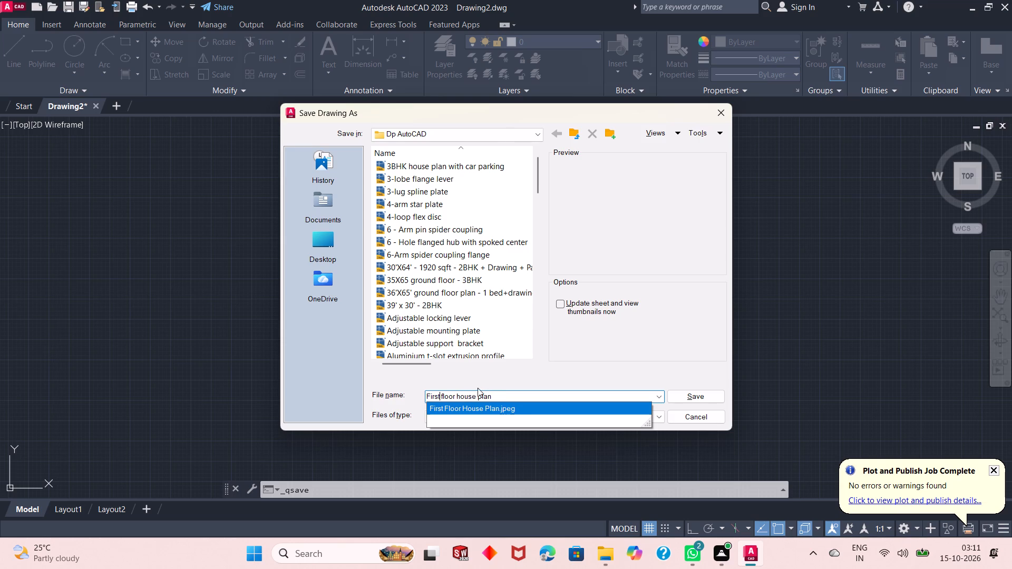
key("space")
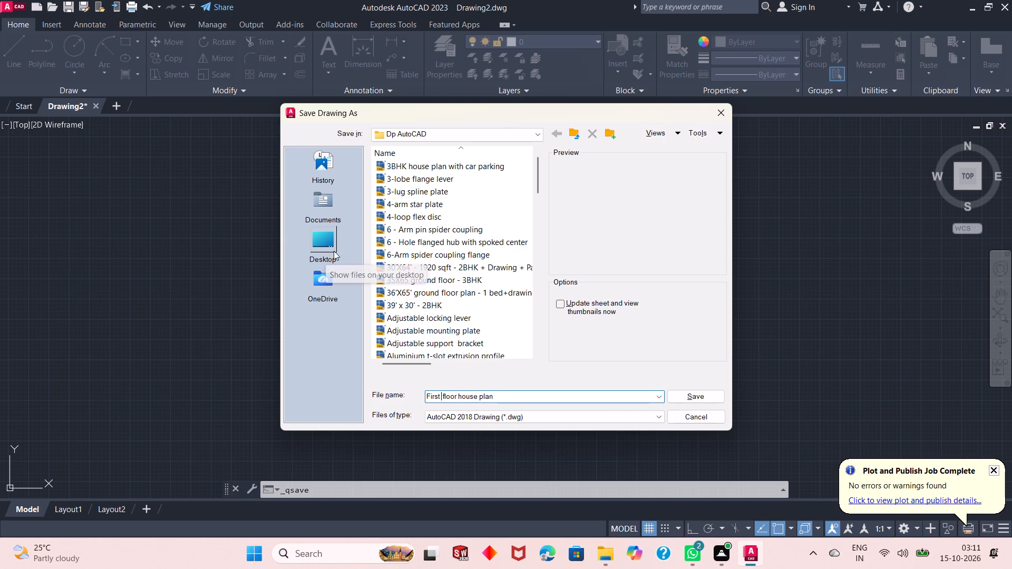
Save the drawing in the Dp AutoCAD folder under Documents as an AutoCAD 2018 drawing.
left_click(322, 205)
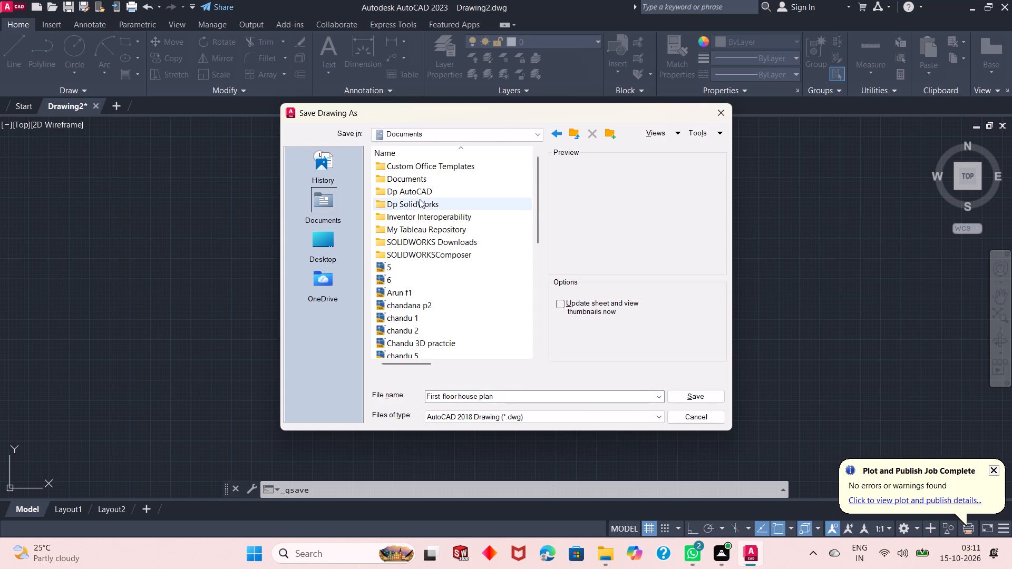
left_click(418, 194)
double_click(418, 194)
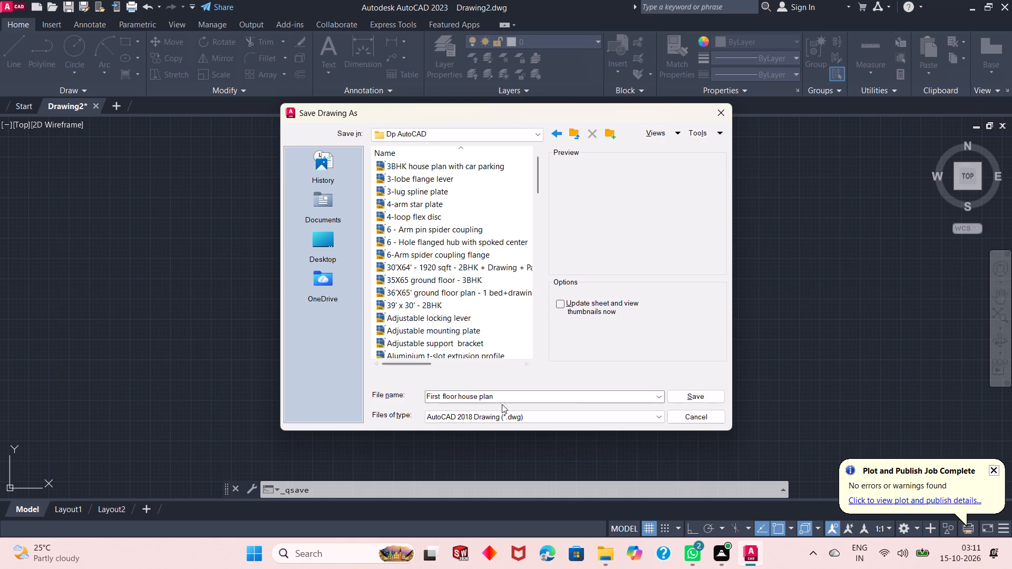
left_click(694, 401)
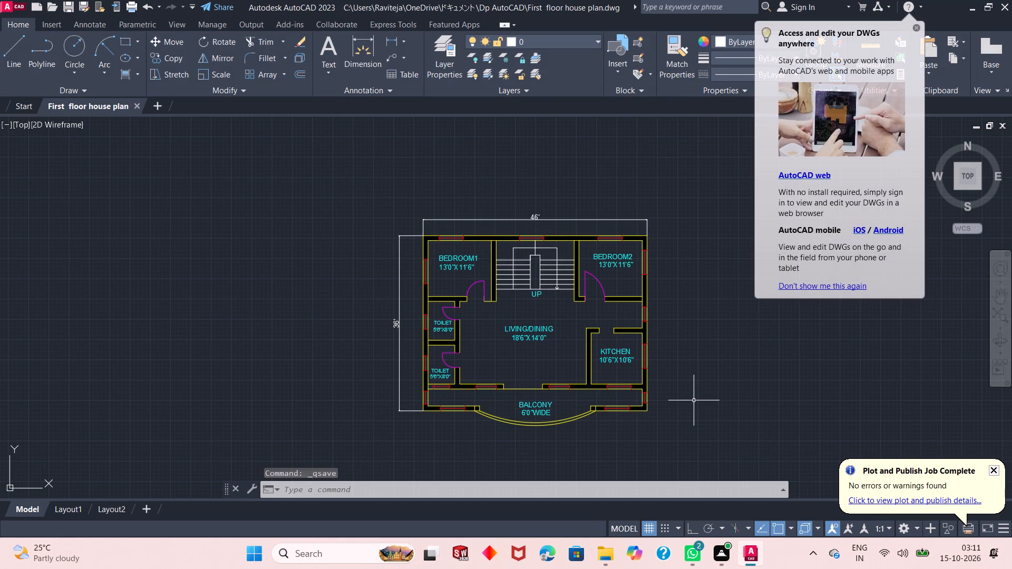
Set up a plot with DWG To PDF.pc3 on ISO expand A4 (297 x 210 mm) paper, landscape and centred.
type("plo")
key("Return")
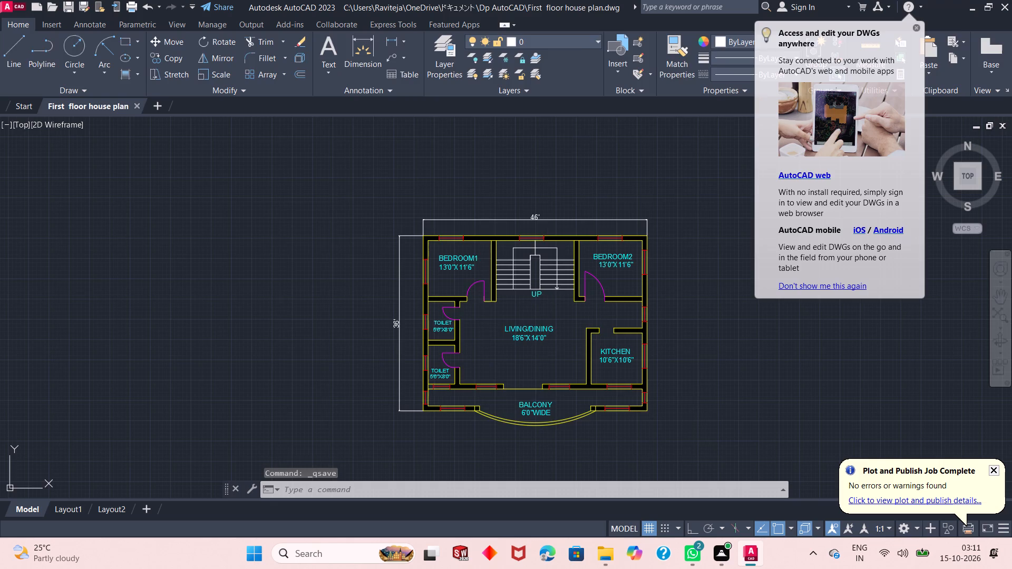
left_click(412, 183)
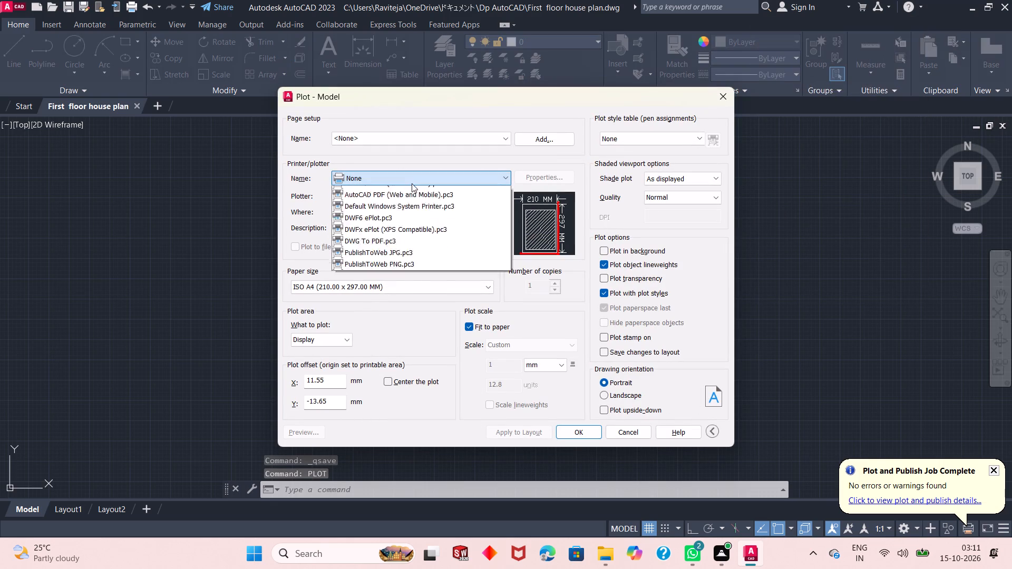
left_click(422, 305)
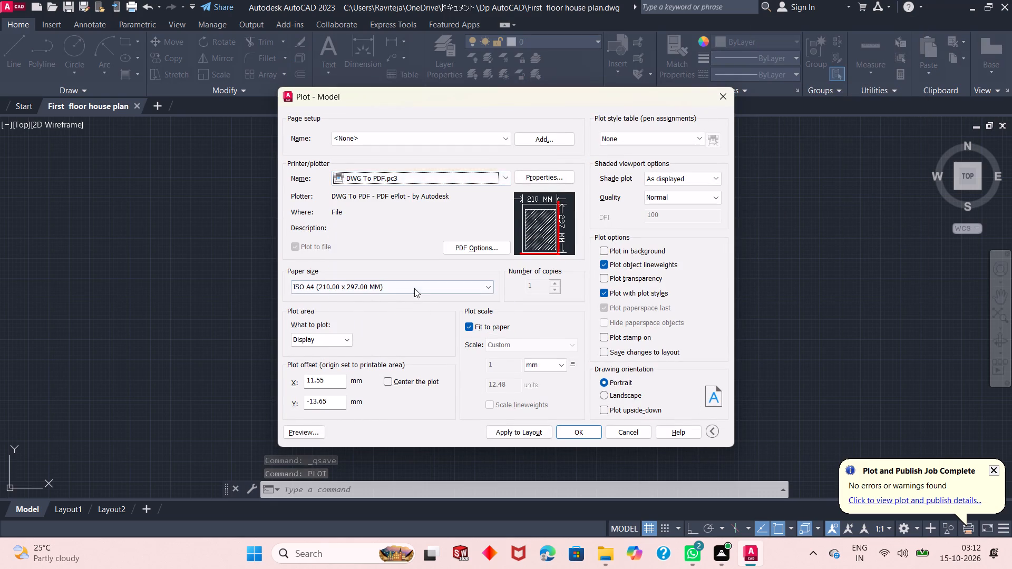
left_click(414, 288)
left_click(402, 381)
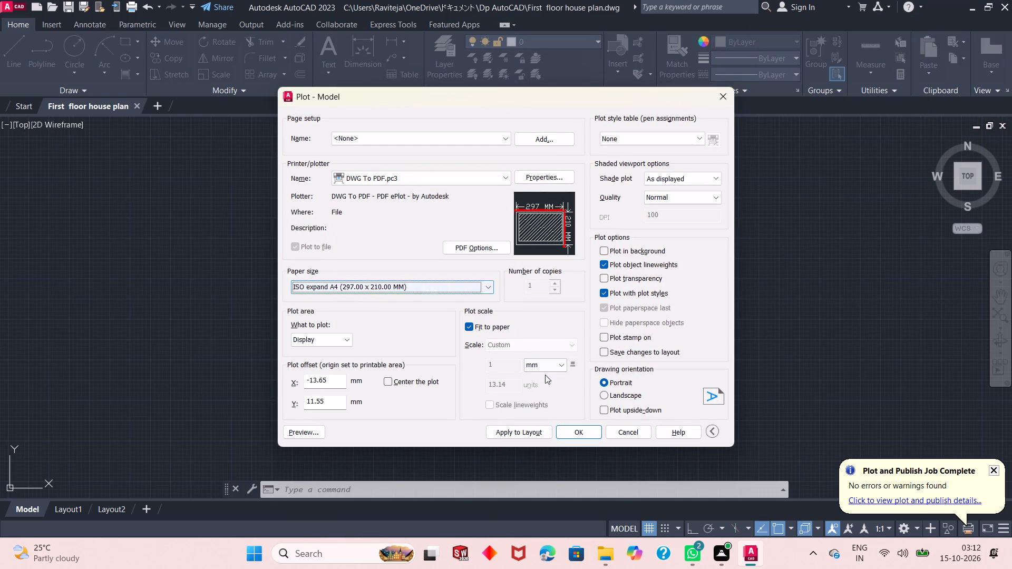
left_click(600, 395)
left_click(414, 379)
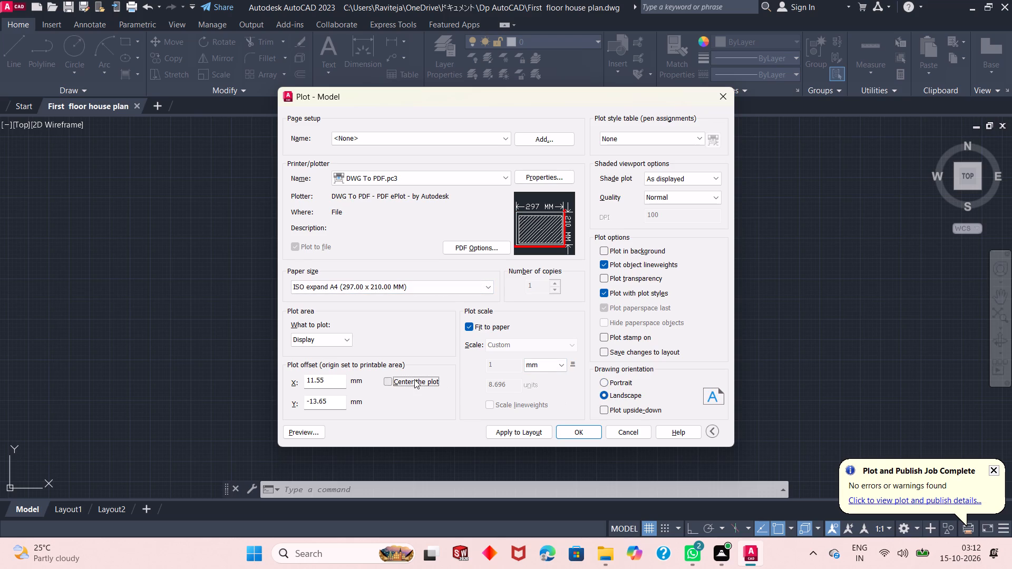
Set the plot area to a window enclosing the whole floor plan with its overall dimensions.
left_click(343, 342)
left_click(342, 372)
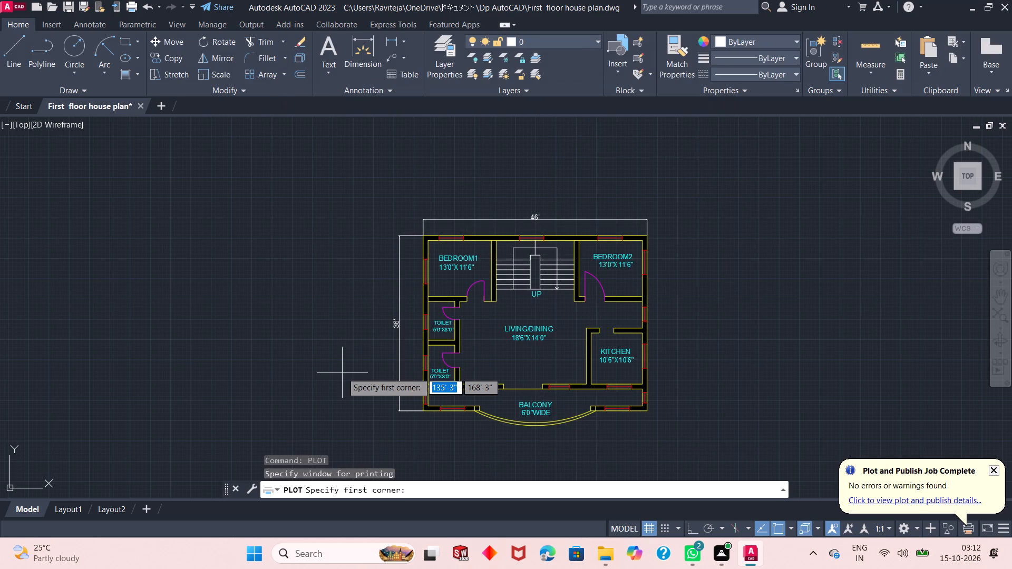
left_click(355, 183)
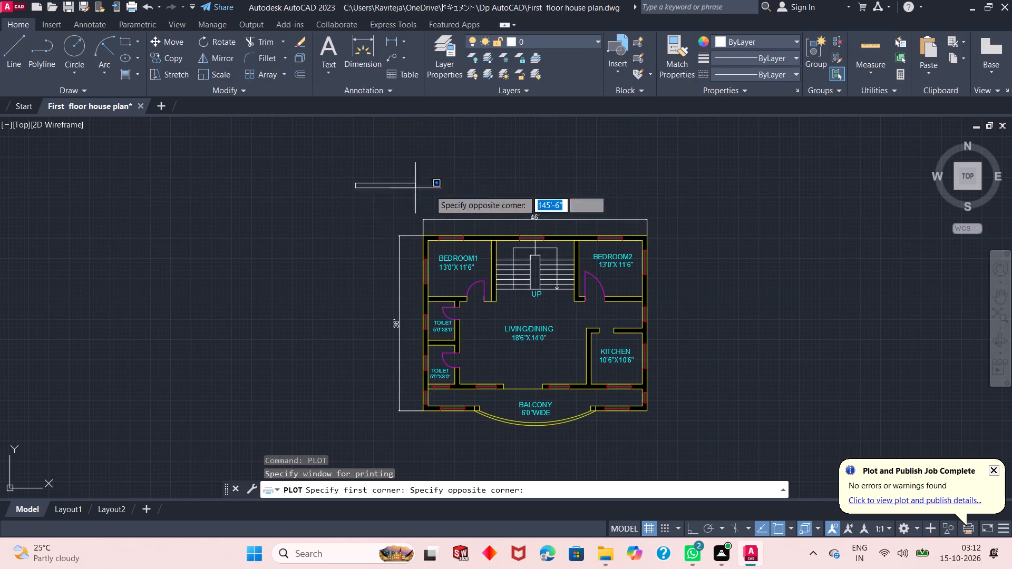
left_click(686, 446)
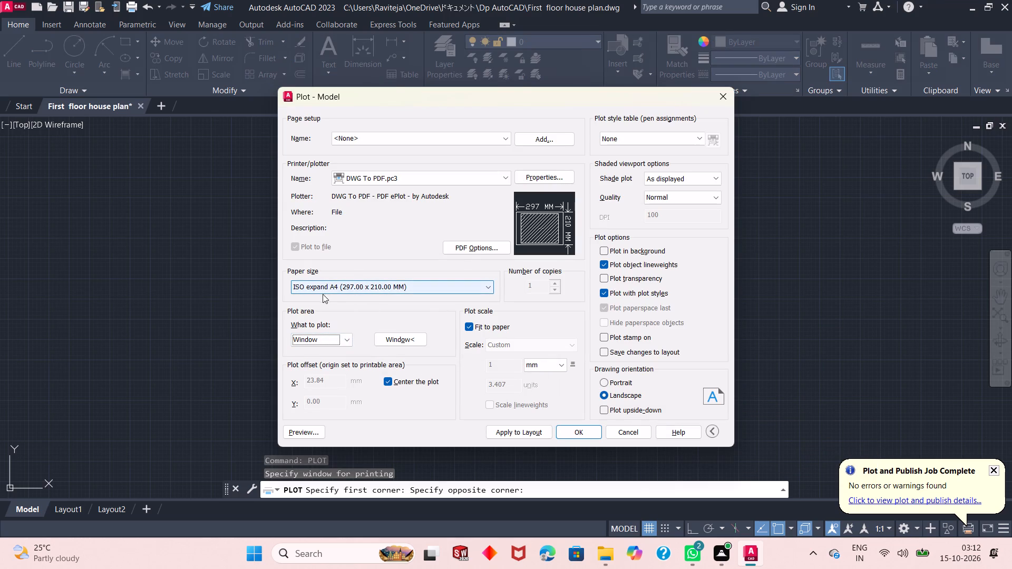
Plot to "First floor house plan-Model.pdf" in the Dp AutoCAD folder under Documents and close the opened PDF.
left_click(592, 436)
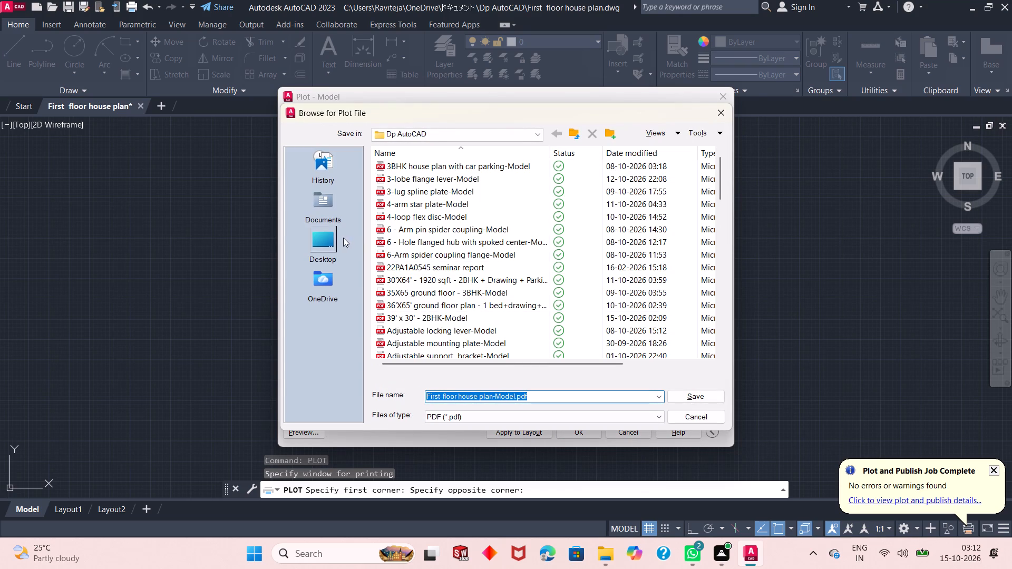
left_click(323, 210)
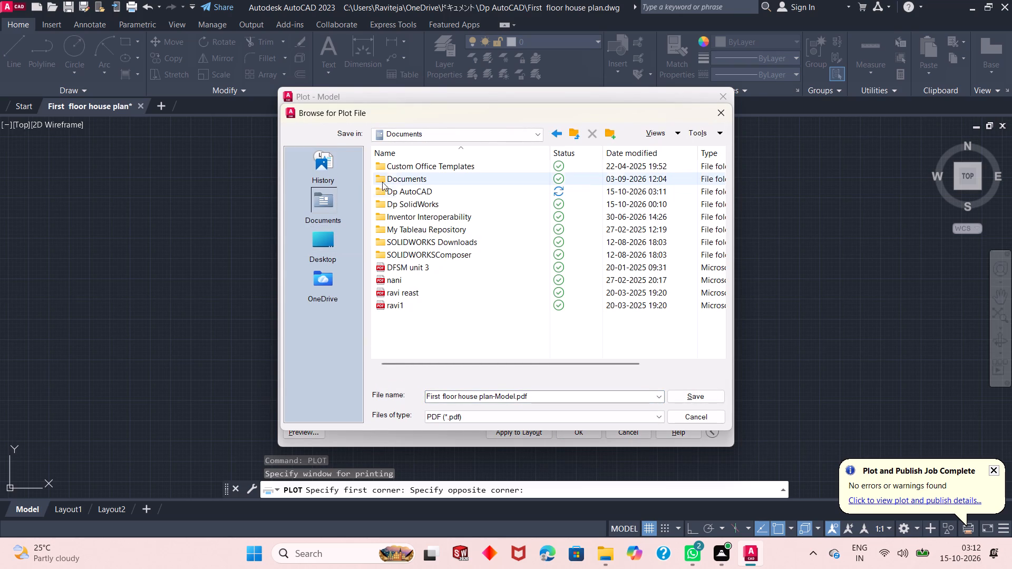
left_click(409, 188)
double_click(409, 188)
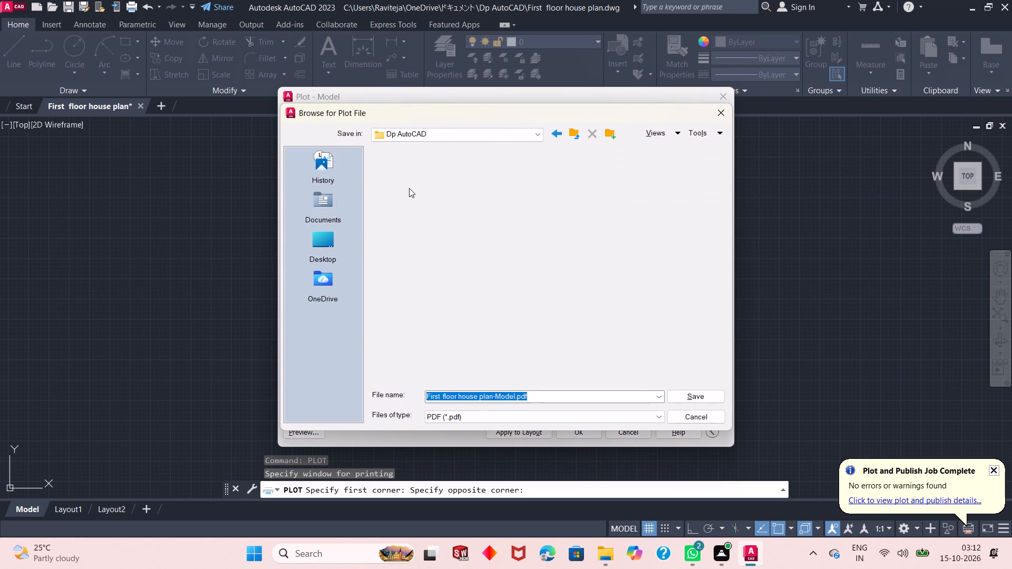
left_click(693, 400)
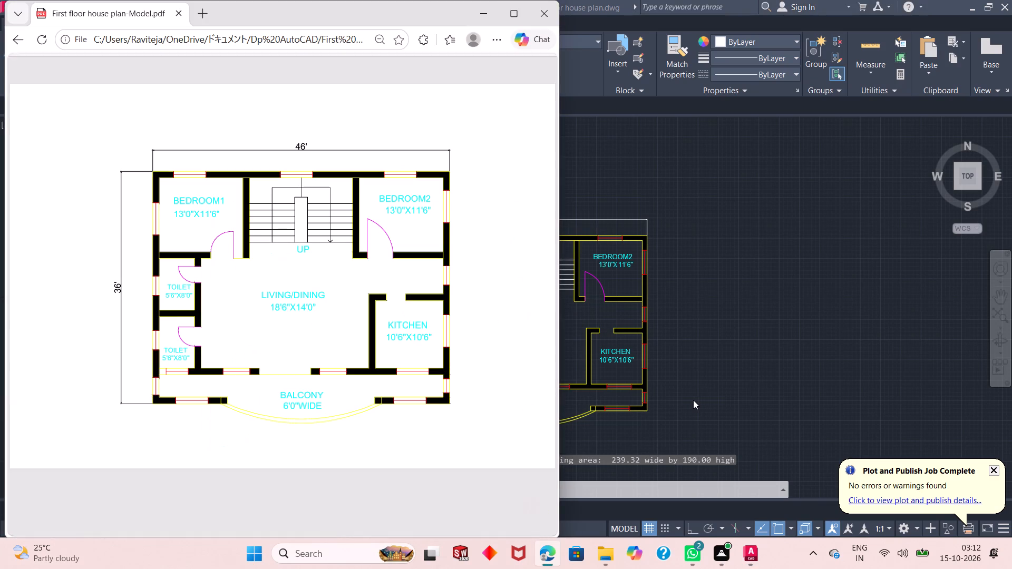
left_click(557, 16)
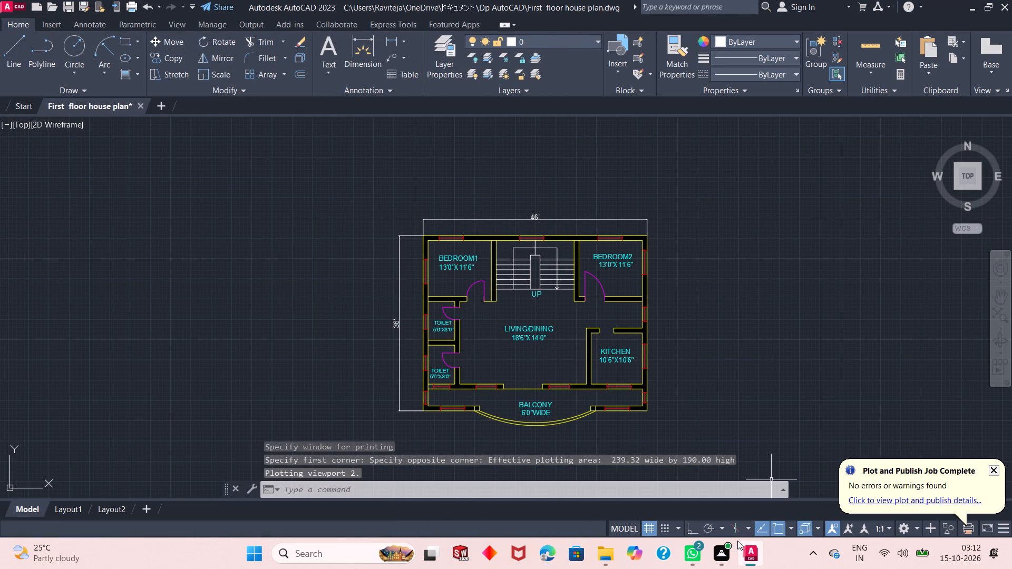